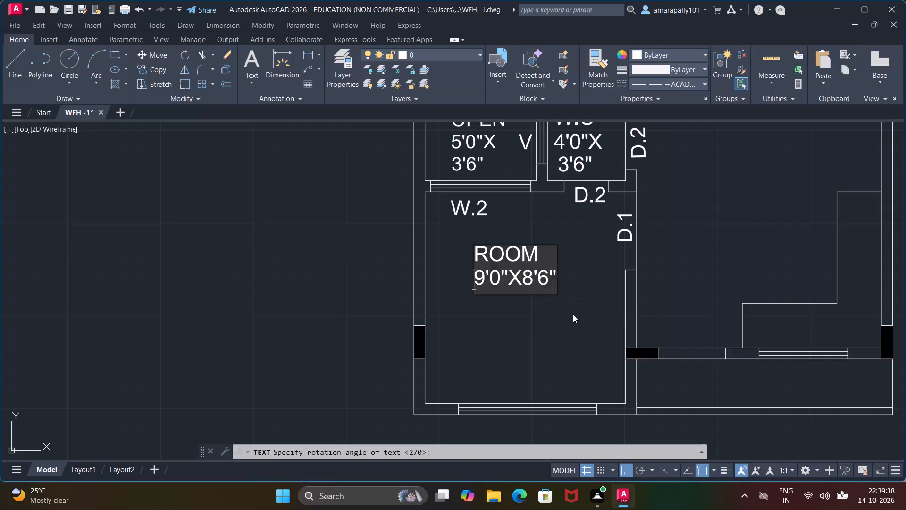
# Rotate the ROOM and 9'0"X8'6" text lines in the lower room together by 90° so they read horizontally.
pyautogui.press('Escape')
pyautogui.press('Escape')
pyautogui.click(483, 308)
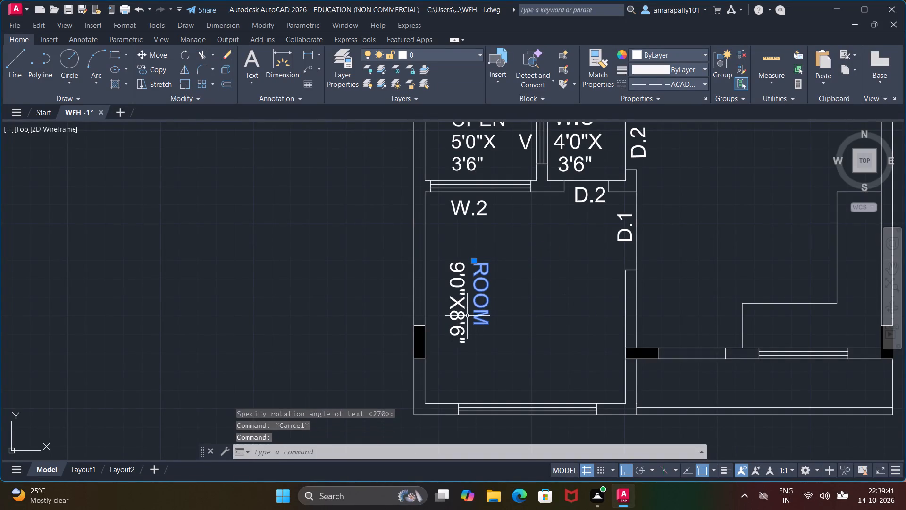
pyautogui.click(461, 317)
pyautogui.rightClick(461, 317)
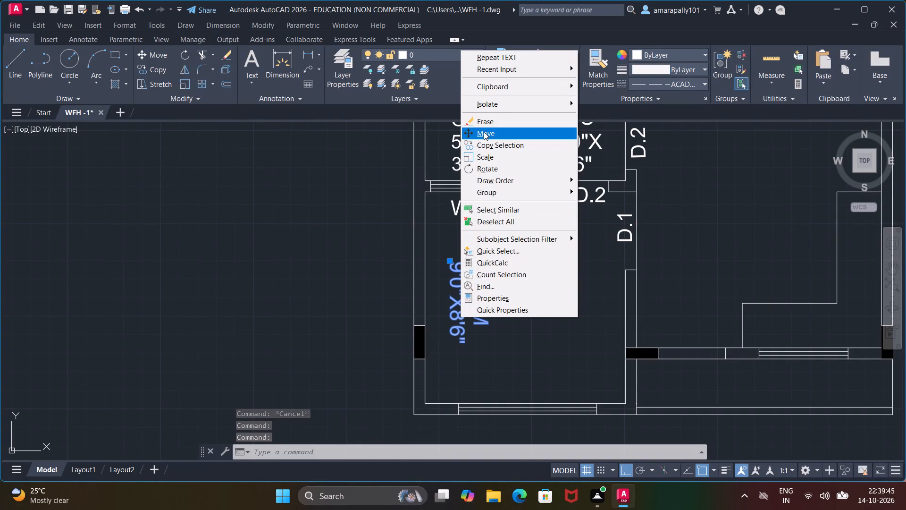
pyautogui.click(487, 164)
pyautogui.click(478, 266)
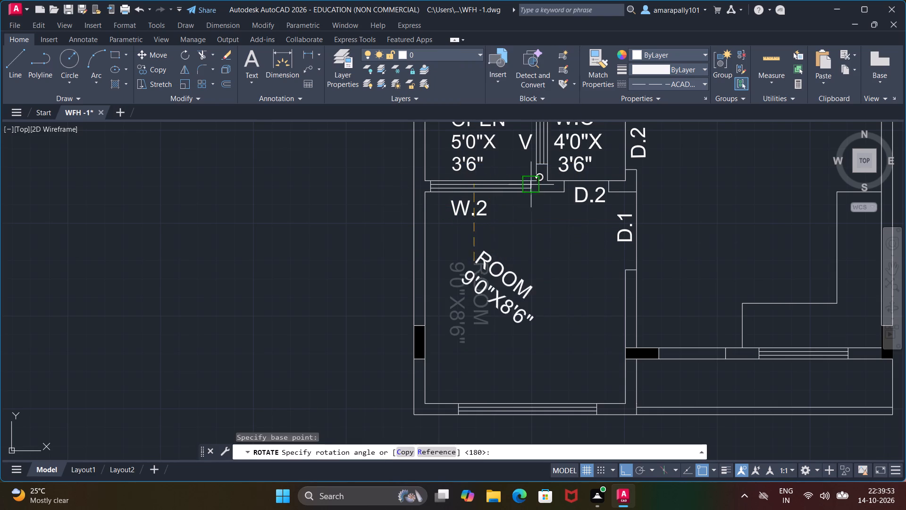
pyautogui.click(511, 167)
# Move the ROOM 9'0"X8'6" label, with Ortho off, down and slightly east to the middle of the lower room.
pyautogui.click(498, 256)
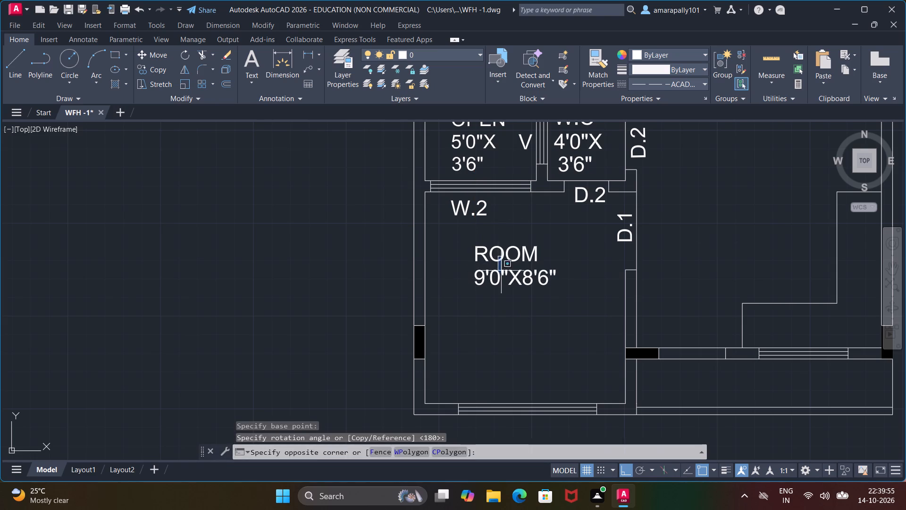
pyautogui.click(493, 262)
pyautogui.click(489, 272)
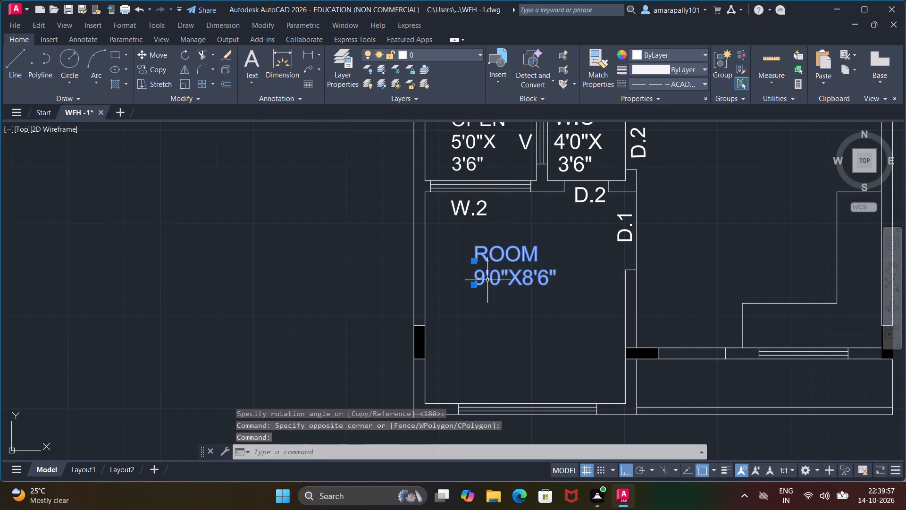
pyautogui.rightClick(489, 292)
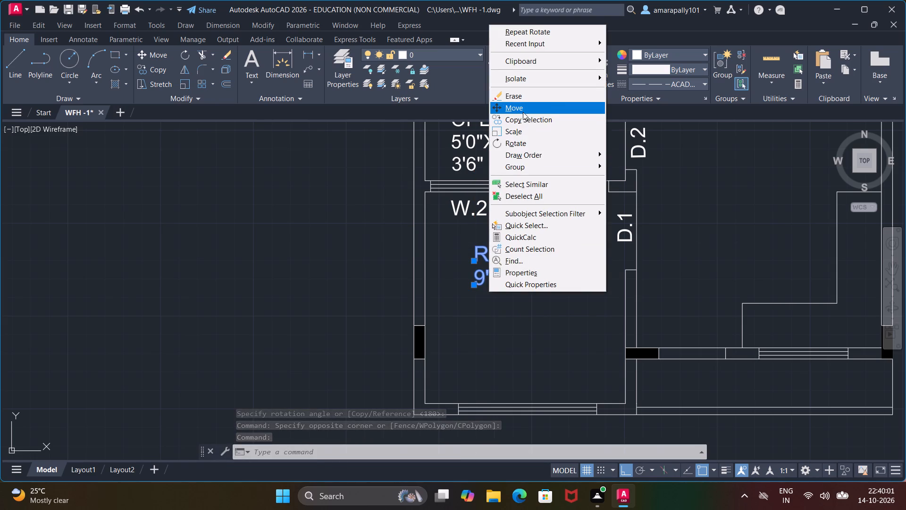
pyautogui.click(523, 110)
pyautogui.click(512, 274)
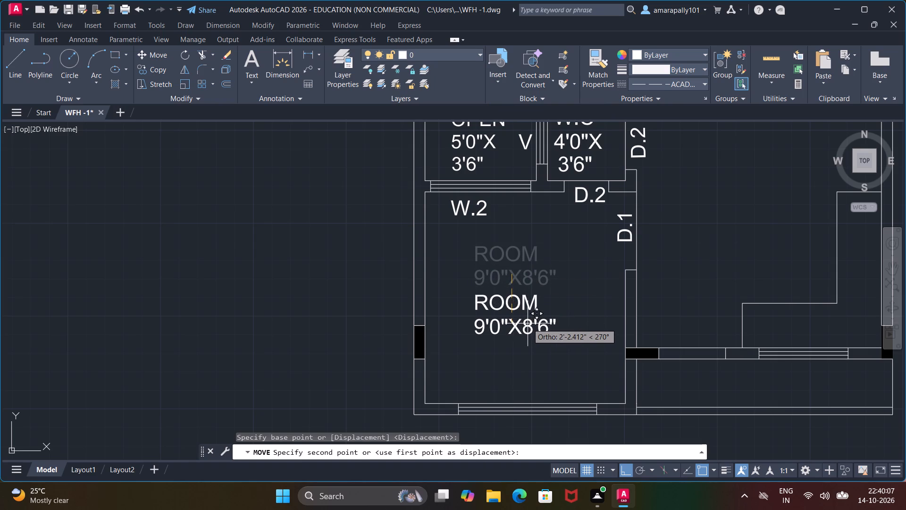
pyautogui.press('ctrl+super+p')
pyautogui.press('Escape')
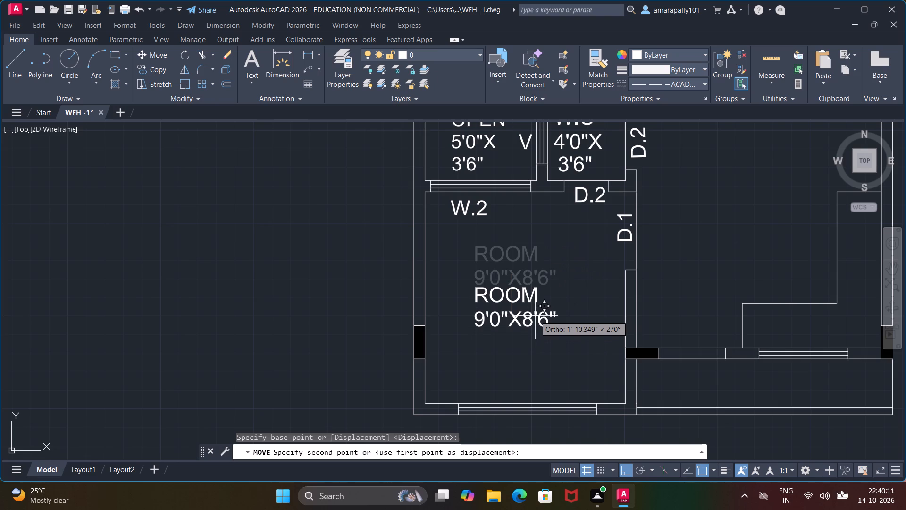
pyautogui.press('F9')
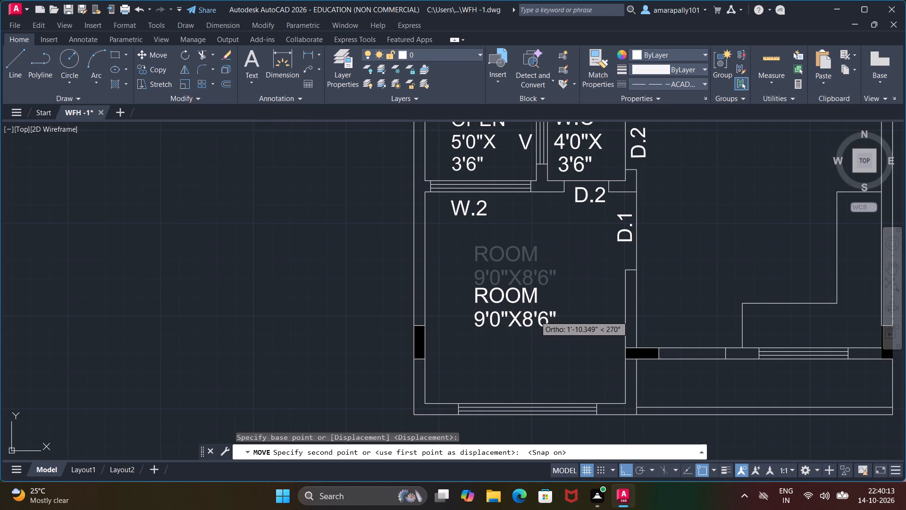
pyautogui.press('F9')
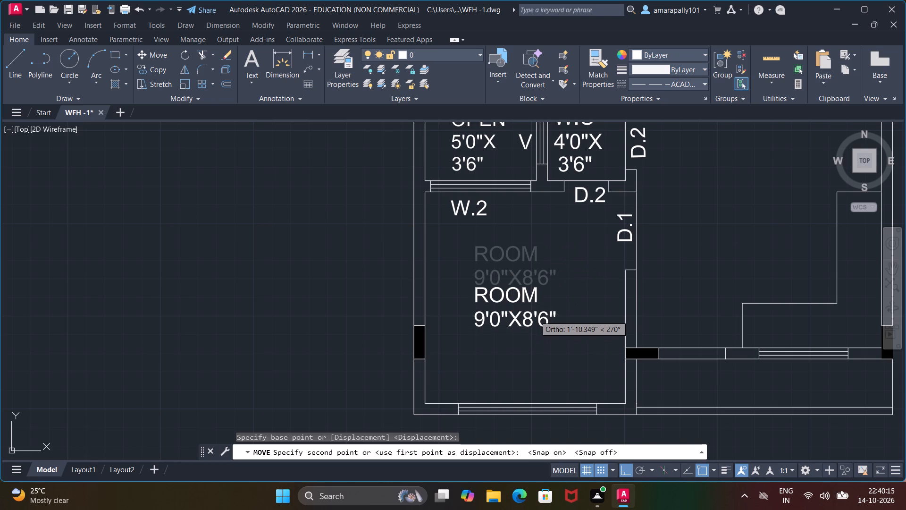
pyautogui.press('F8')
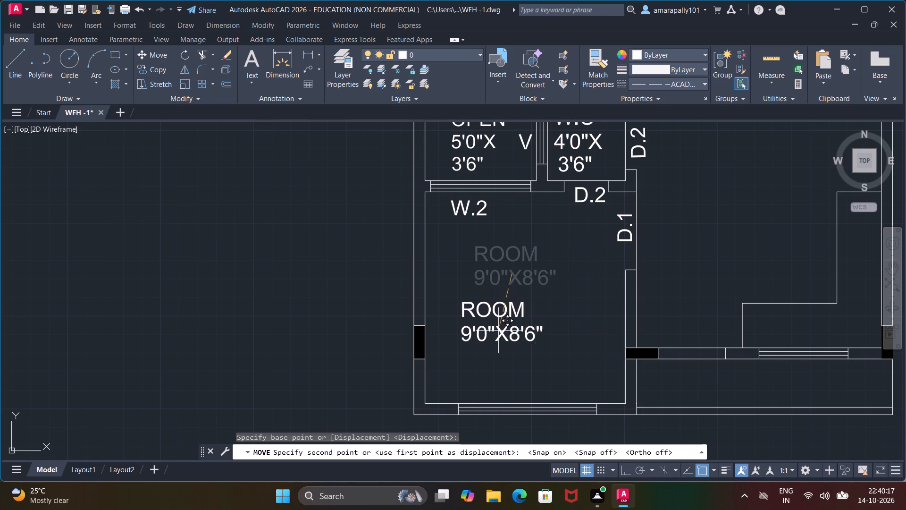
pyautogui.click(527, 307)
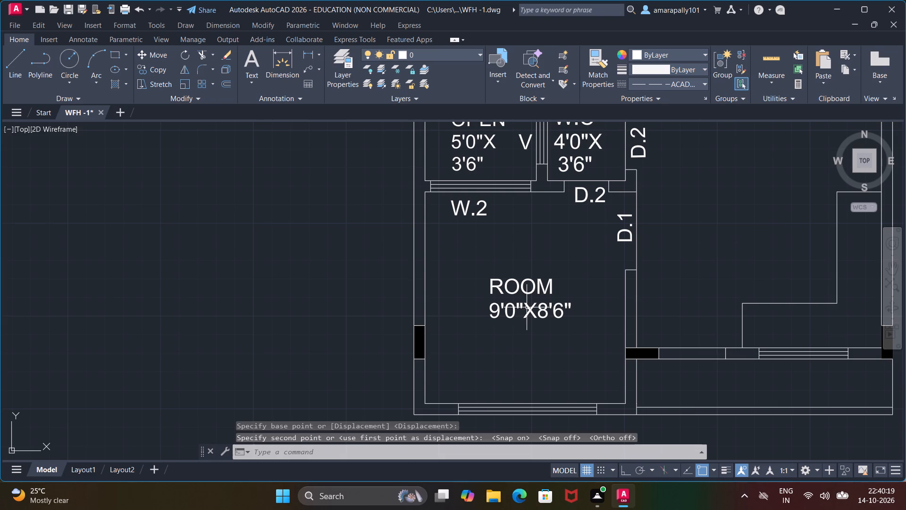
pyautogui.press('Escape')
pyautogui.press('Escape')
pyautogui.press('Escape')
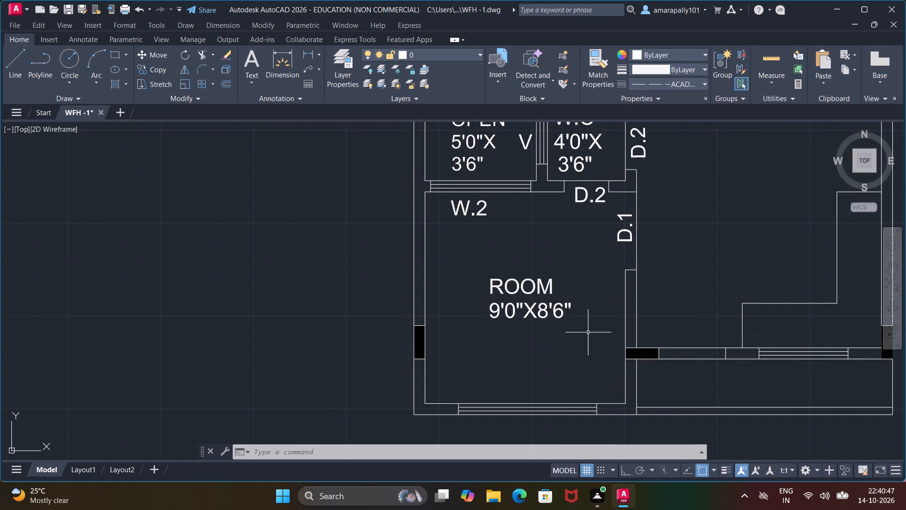
# Add the text D.2 above the door opening in the east room's bottom wall, 8" high, with Ortho on and rotation picked straight down.
pyautogui.moveTo(702, 314); pyautogui.dragTo(556, 363, button='middle')
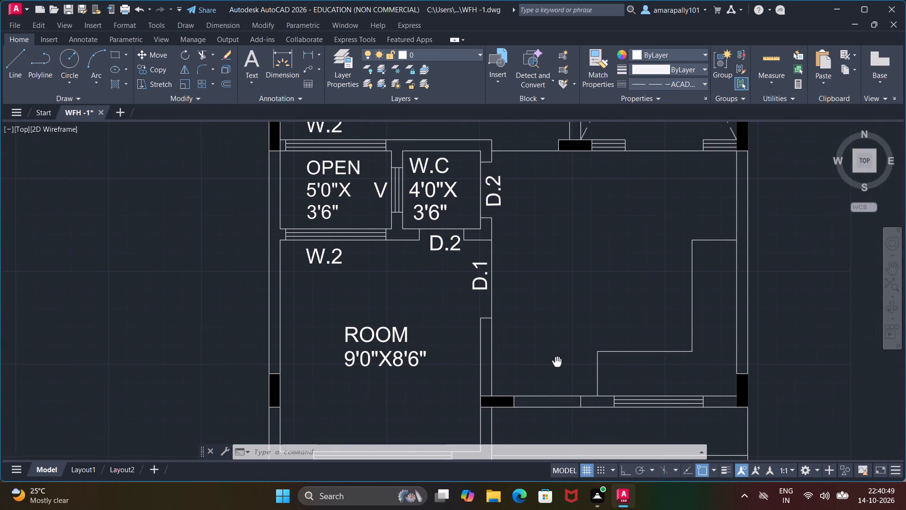
pyautogui.moveTo(556, 363); pyautogui.dragTo(554, 363, button='middle')
pyautogui.middleClick(510, 371)
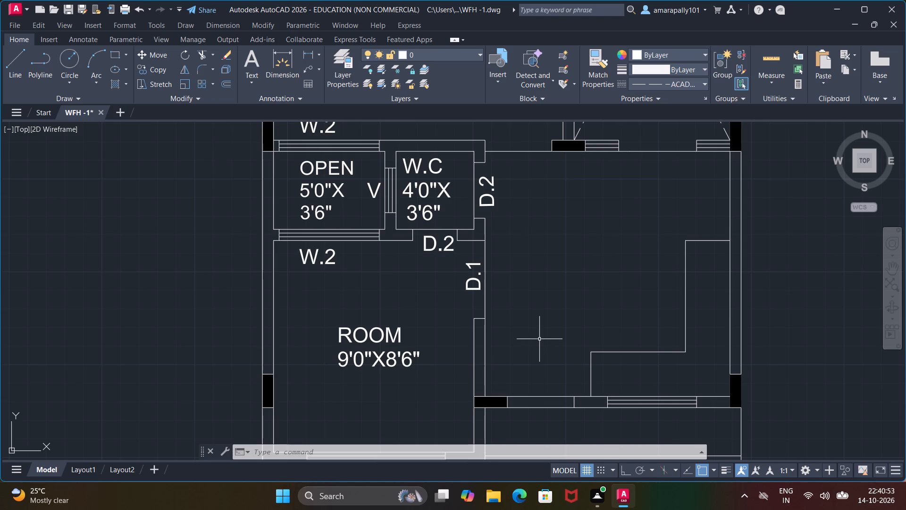
pyautogui.moveTo(534, 362); pyautogui.dragTo(519, 271, button='middle')
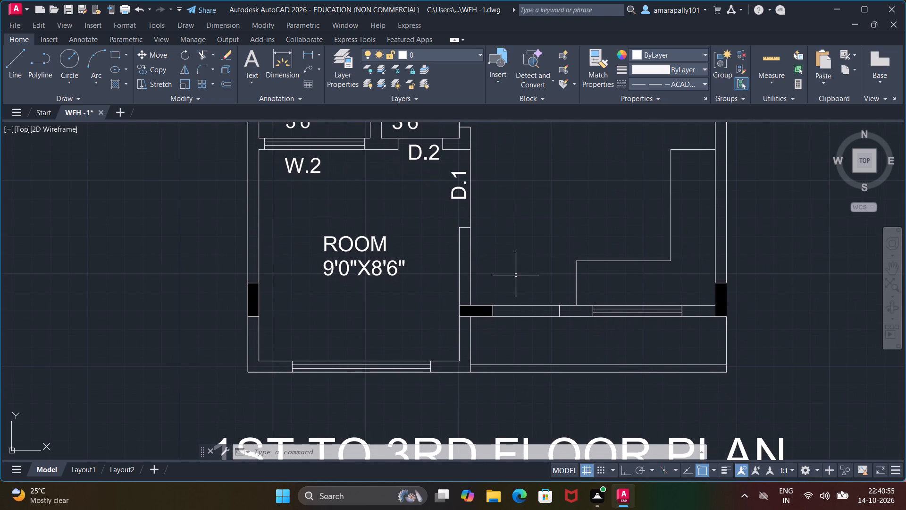
pyautogui.write('TEXT')
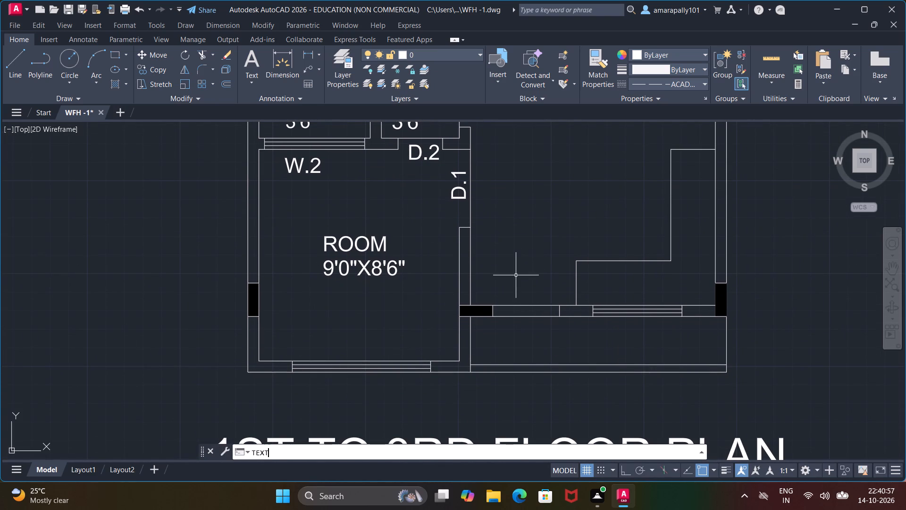
pyautogui.press('Return')
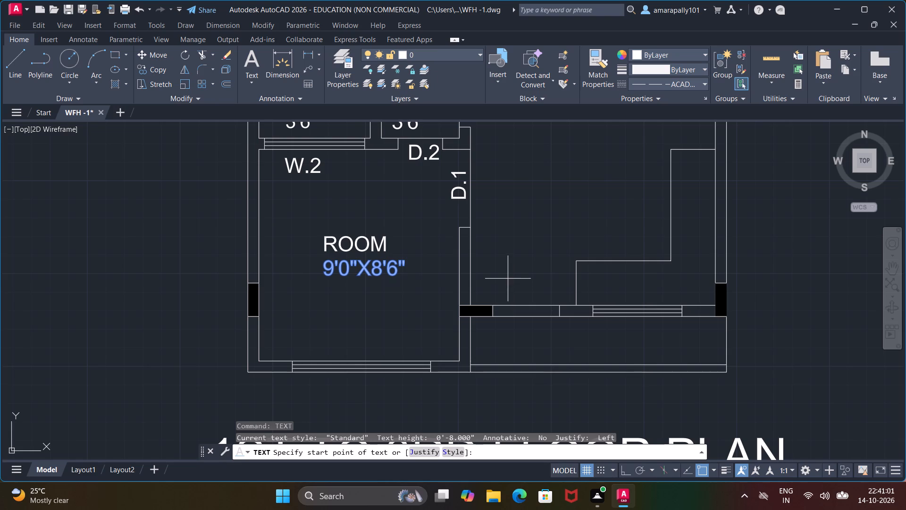
pyautogui.click(506, 273)
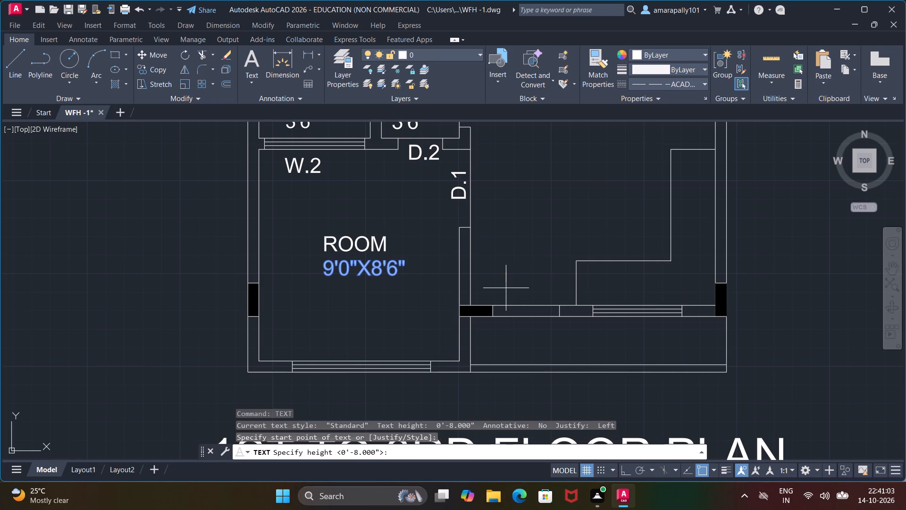
pyautogui.press('F8')
pyautogui.press('Return')
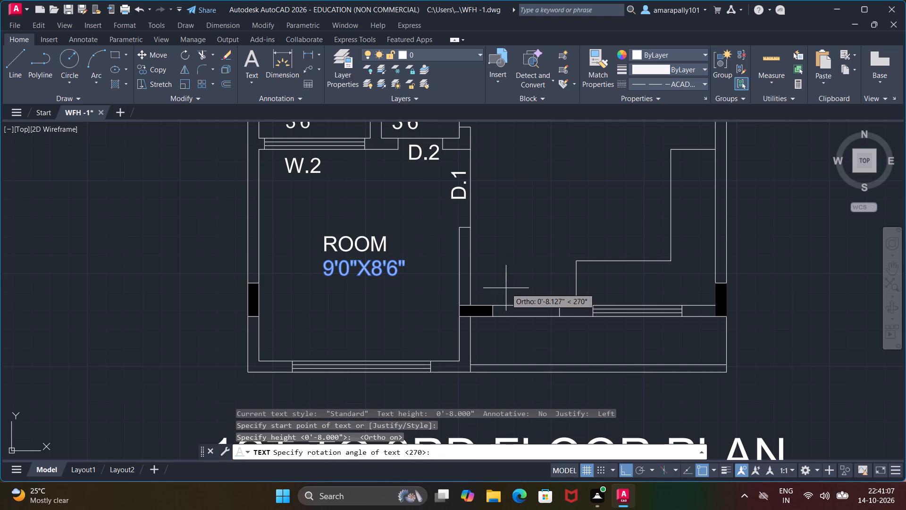
pyautogui.click(508, 296)
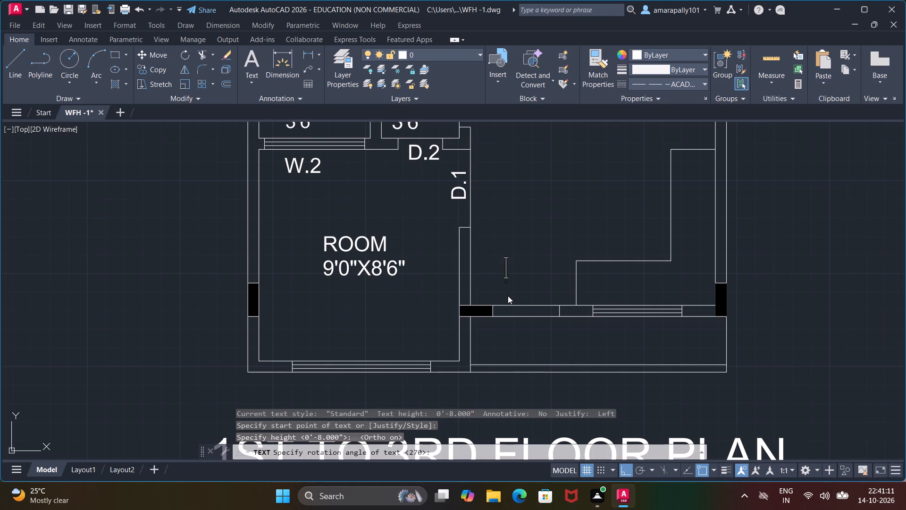
pyautogui.press('d')
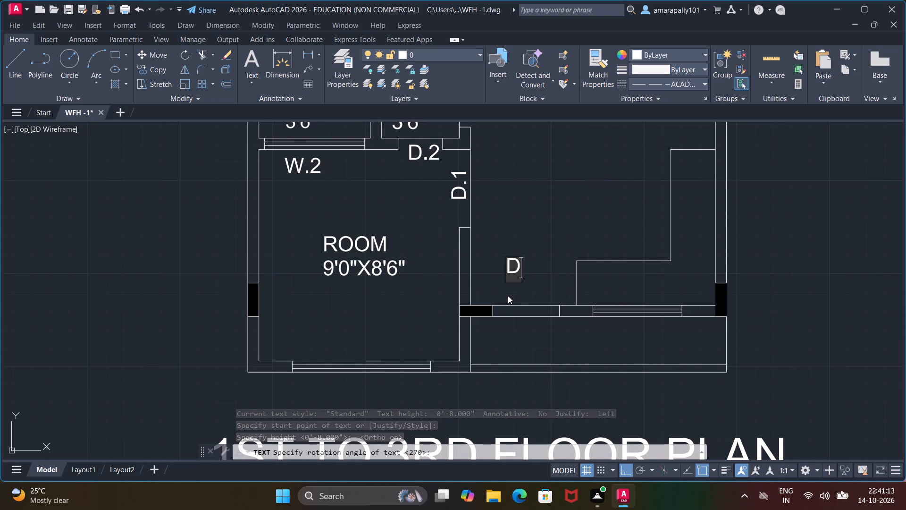
pyautogui.press('.')
pyautogui.press('2')
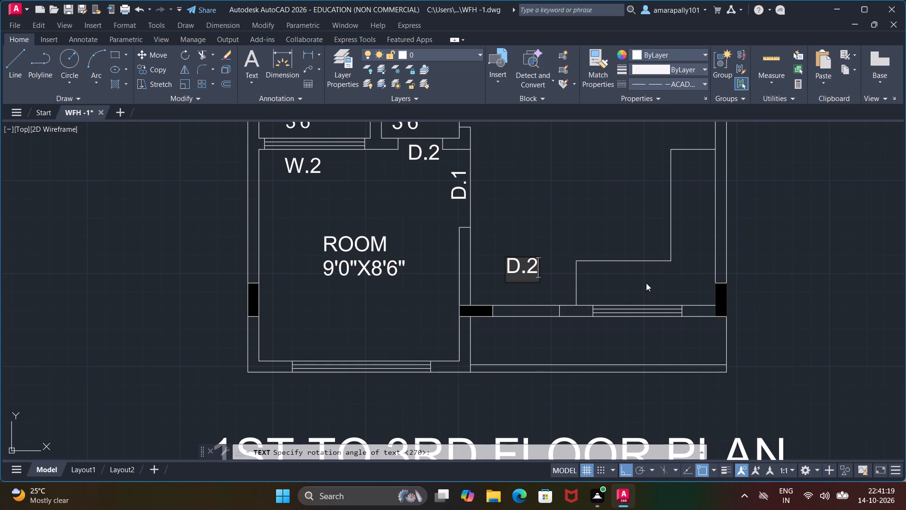
# Within the same text command, add W.2 above the east room's bottom window and W.1 above the lower room's bottom window.
pyautogui.click(616, 280)
pyautogui.press('w')
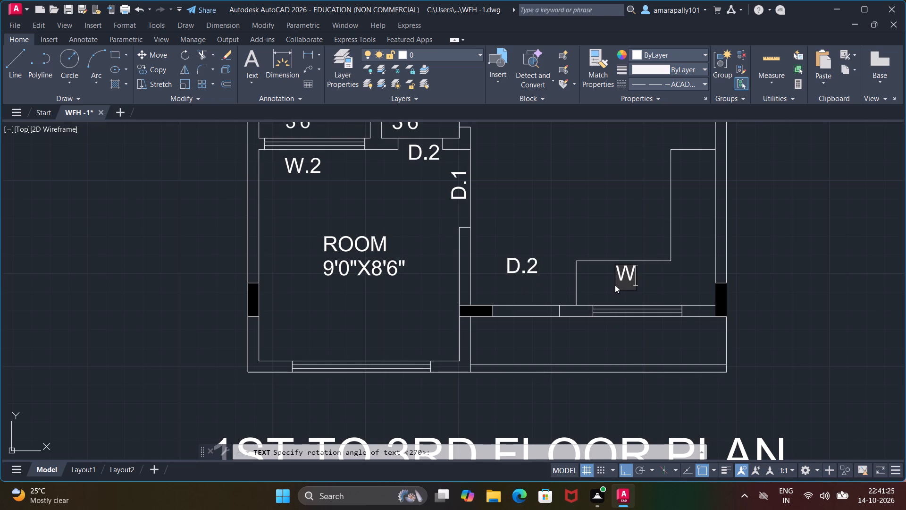
pyautogui.press('.')
pyautogui.press('2')
pyautogui.click(332, 348)
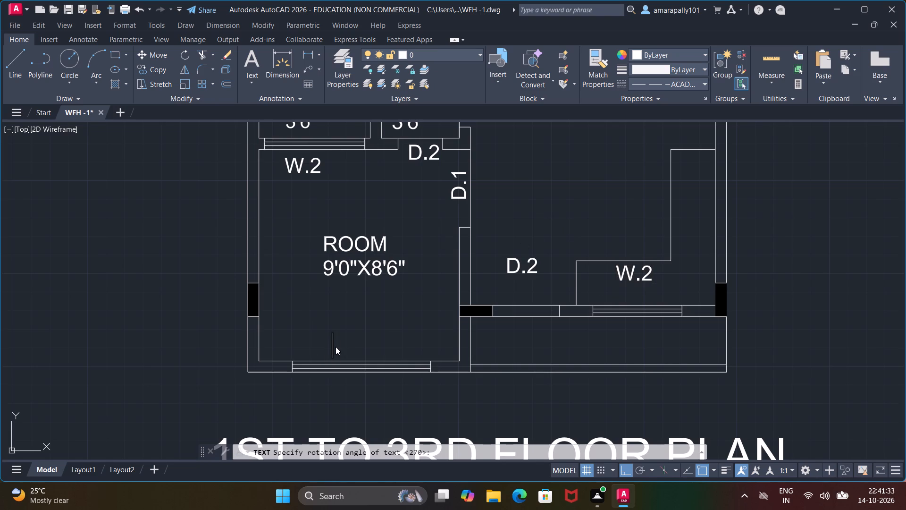
pyautogui.write('W.')
pyautogui.press('1')
pyautogui.press('Return')
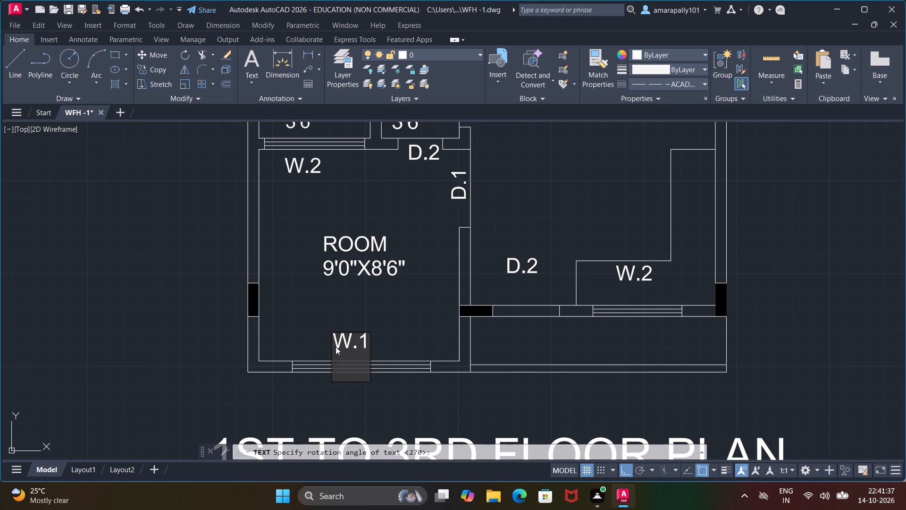
pyautogui.press('Escape')
# Rotate the D.2 text at the door opening in the east room's bottom wall by 90° so it reads horizontally.
pyautogui.scroll(-4, 497, 319)
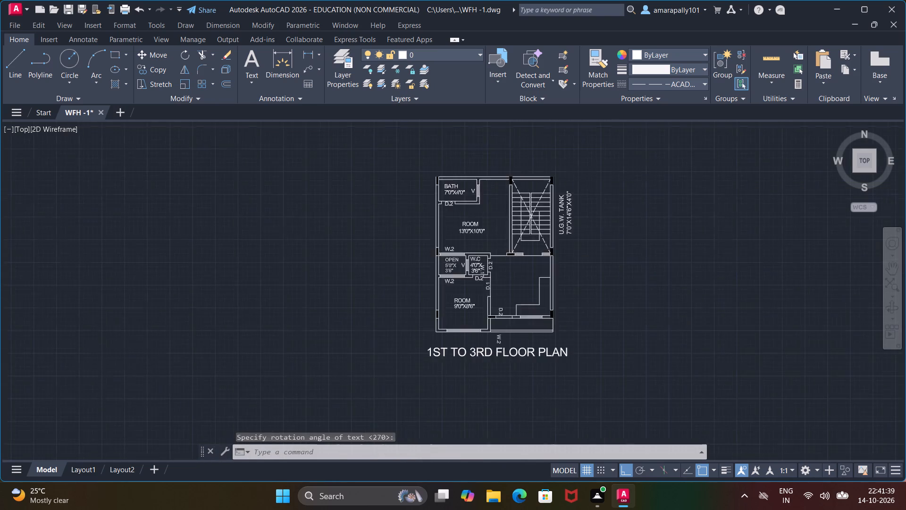
pyautogui.scroll(3, 489, 342)
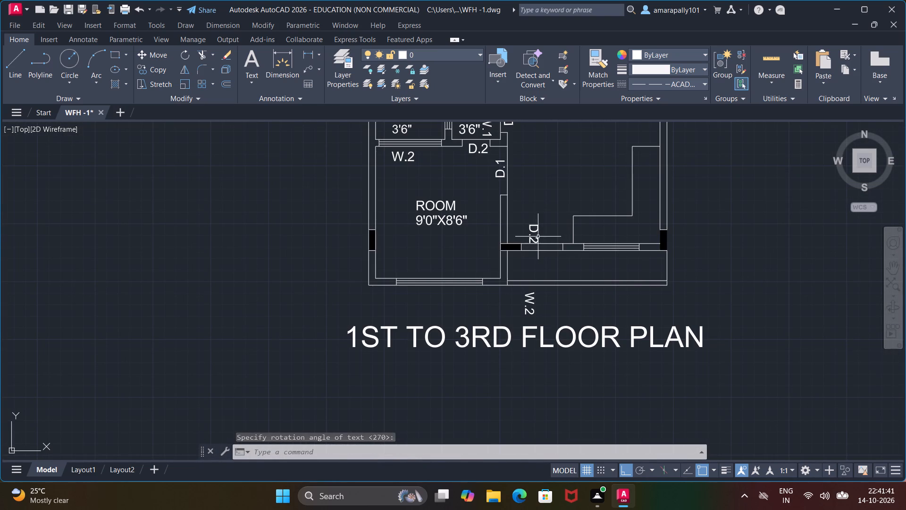
pyautogui.click(536, 237)
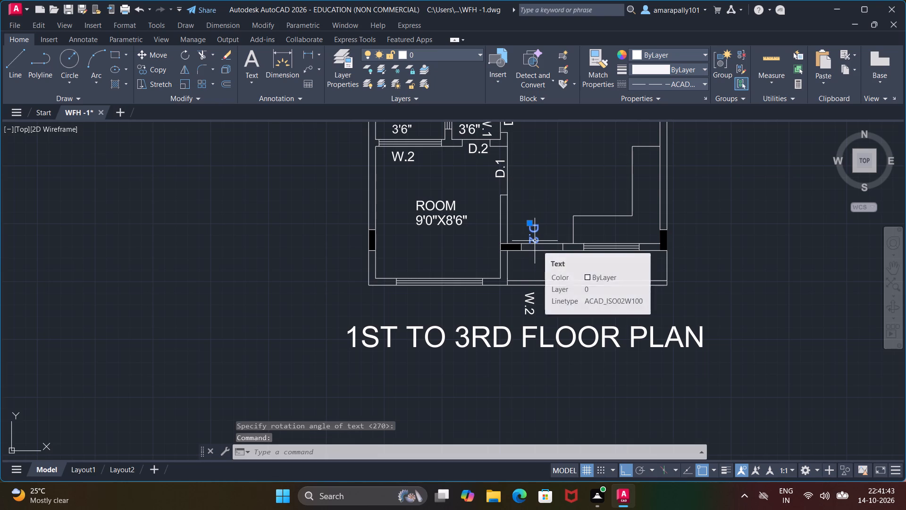
pyautogui.rightClick(535, 241)
pyautogui.click(552, 312)
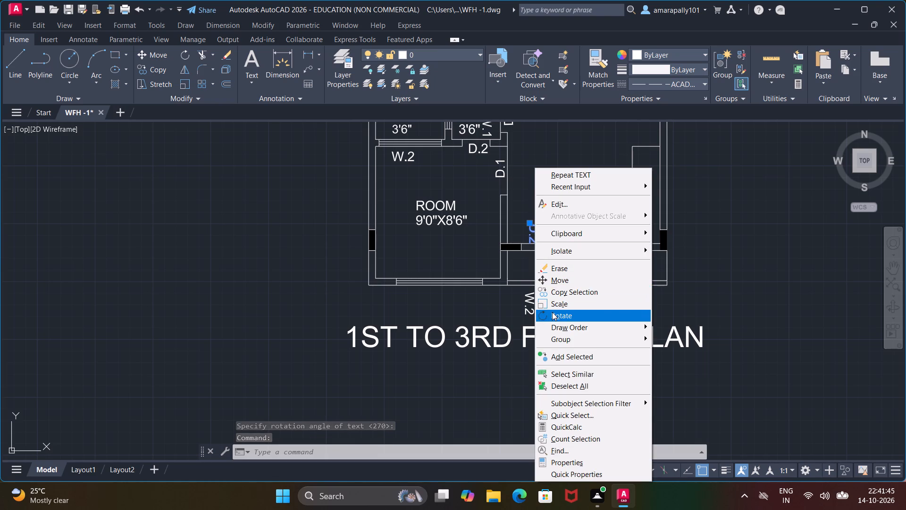
pyautogui.click(528, 229)
pyautogui.click(517, 175)
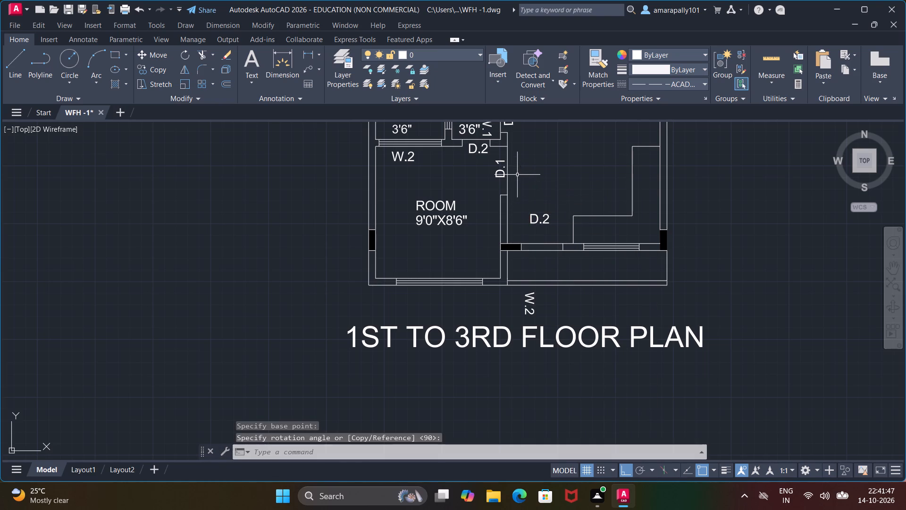
# Move the rotated D.2 label straight down to sit just above the door opening in the east room's bottom wall.
pyautogui.click(542, 219)
pyautogui.click(544, 220)
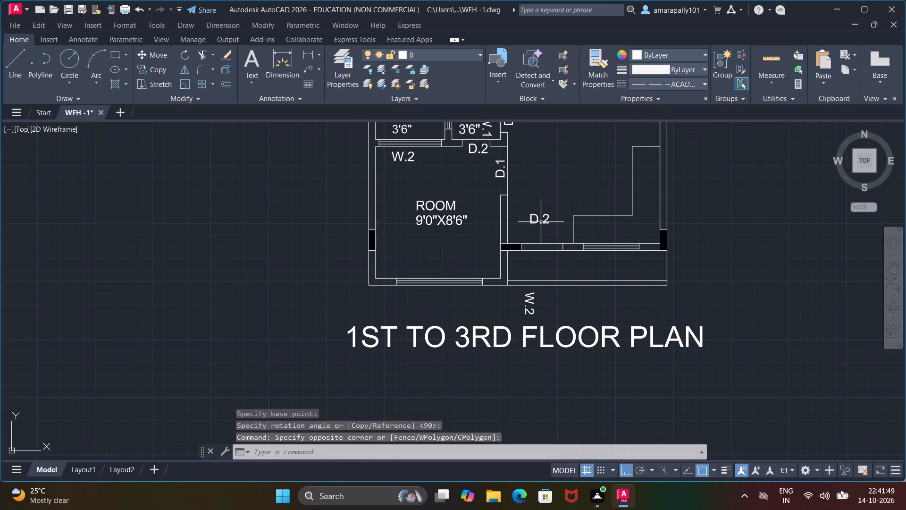
pyautogui.click(541, 222)
pyautogui.rightClick(540, 225)
pyautogui.click(561, 280)
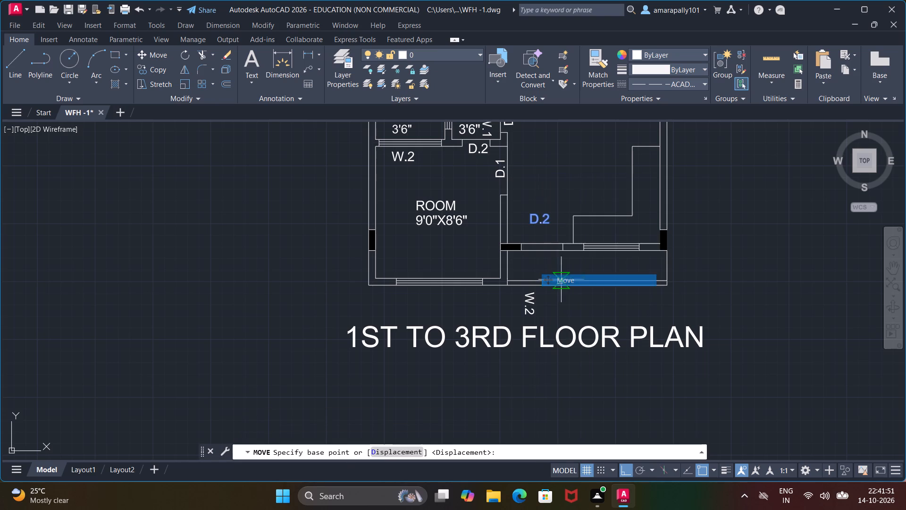
pyautogui.click(537, 220)
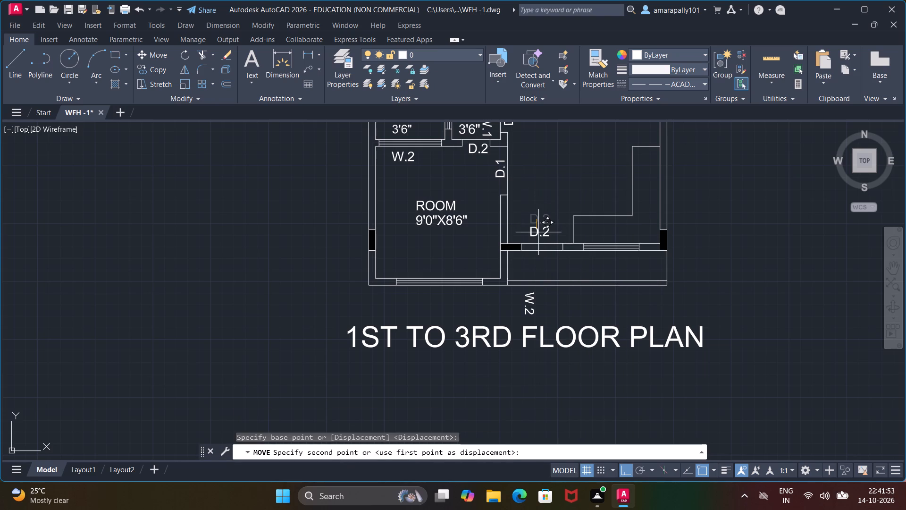
pyautogui.scroll(3, 538, 232)
pyautogui.click(542, 239)
# Rotate the vertical W.2 text between the plan and its title by 90° so it reads horizontally.
pyautogui.scroll(-5, 570, 308)
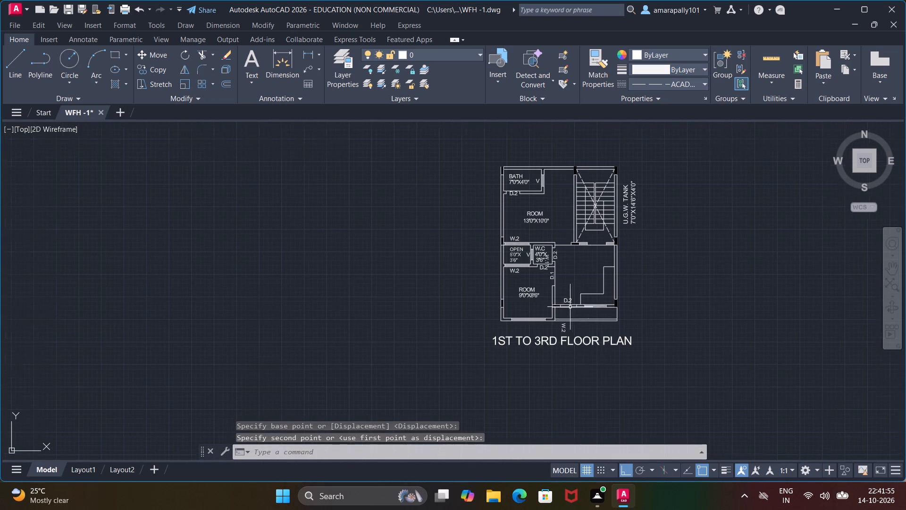
pyautogui.moveTo(586, 344); pyautogui.dragTo(579, 299, button='middle')
pyautogui.click(560, 286)
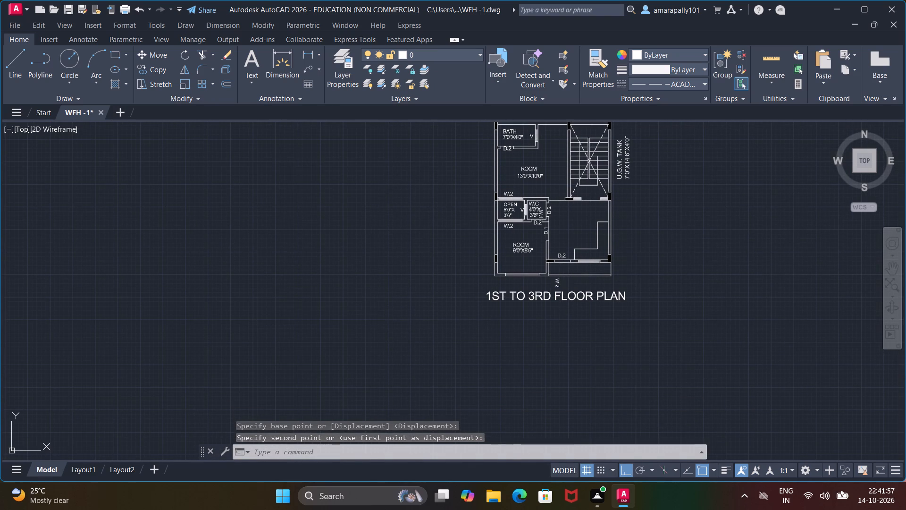
pyautogui.rightClick(597, 264)
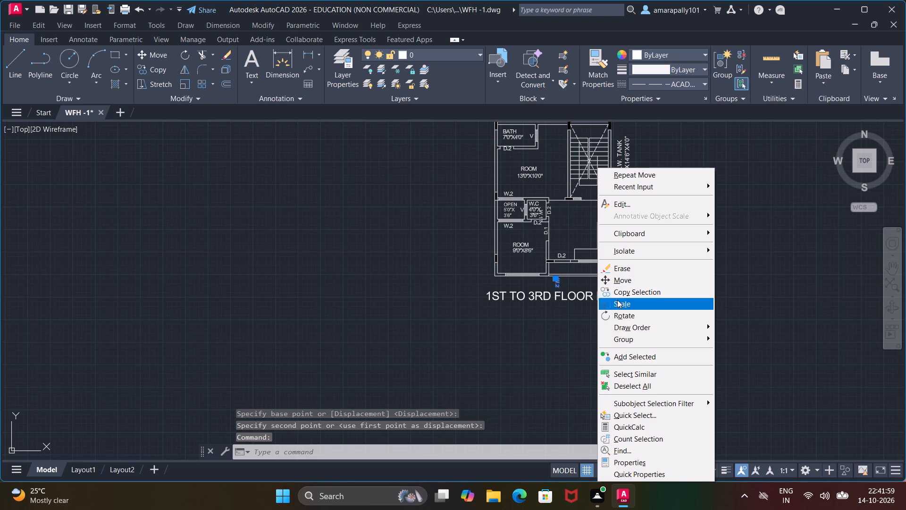
pyautogui.click(622, 318)
pyautogui.click(558, 287)
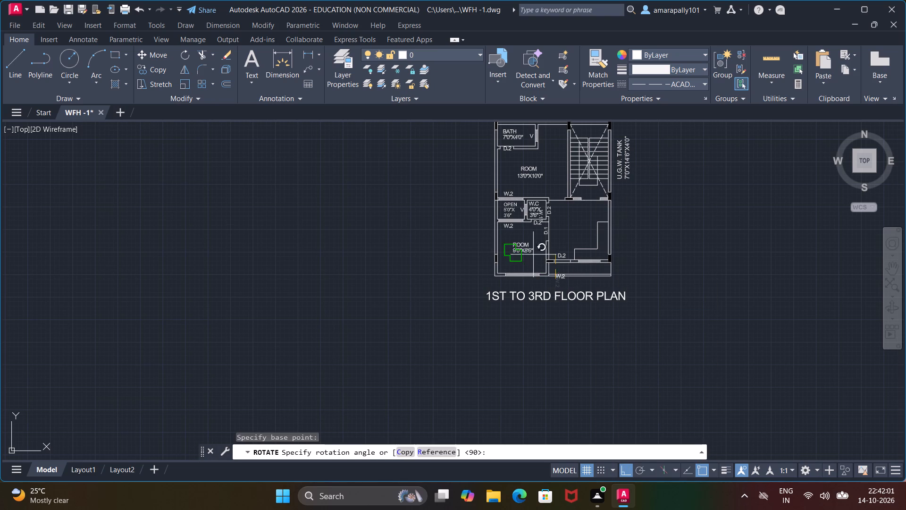
pyautogui.click(559, 219)
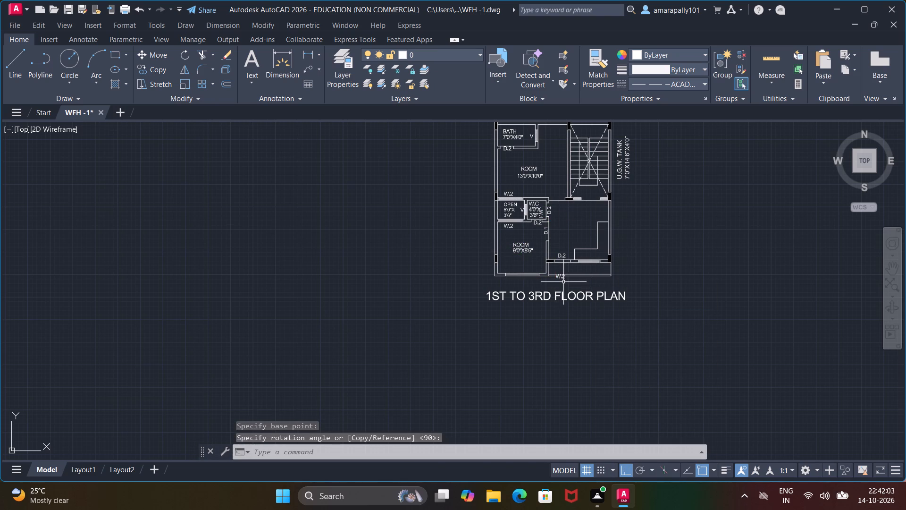
# Move the rotated W.2 label, with Ortho off, to just above the window in the east room's bottom wall.
pyautogui.scroll(3, 562, 280)
pyautogui.click(565, 270)
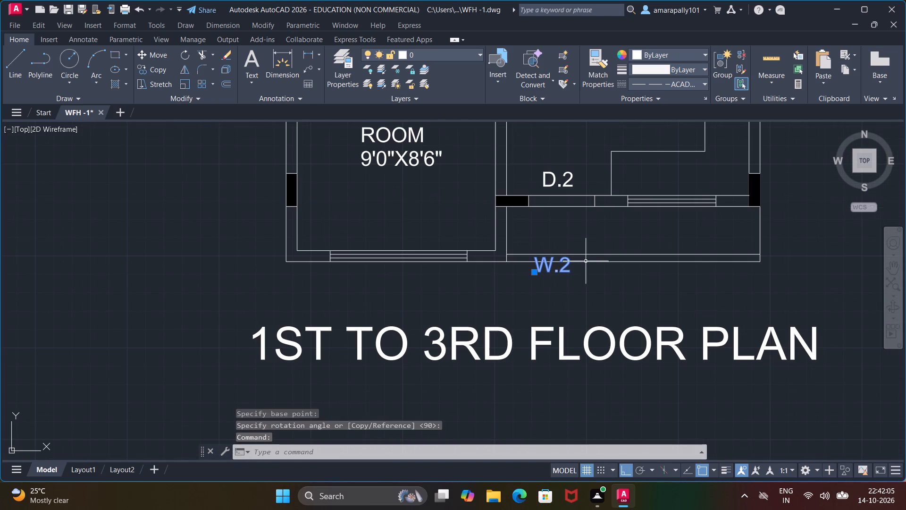
pyautogui.rightClick(585, 262)
pyautogui.click(600, 285)
pyautogui.click(559, 275)
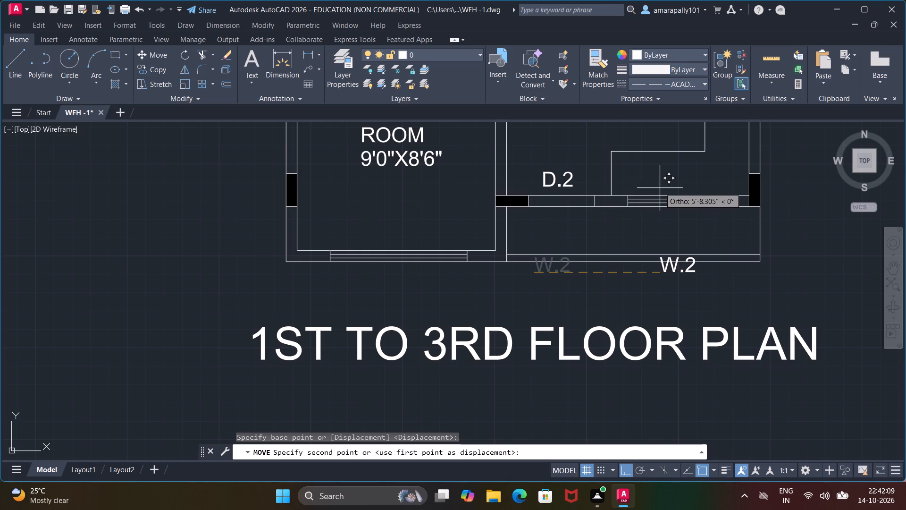
pyautogui.press('F8')
pyautogui.scroll(2, 660, 188)
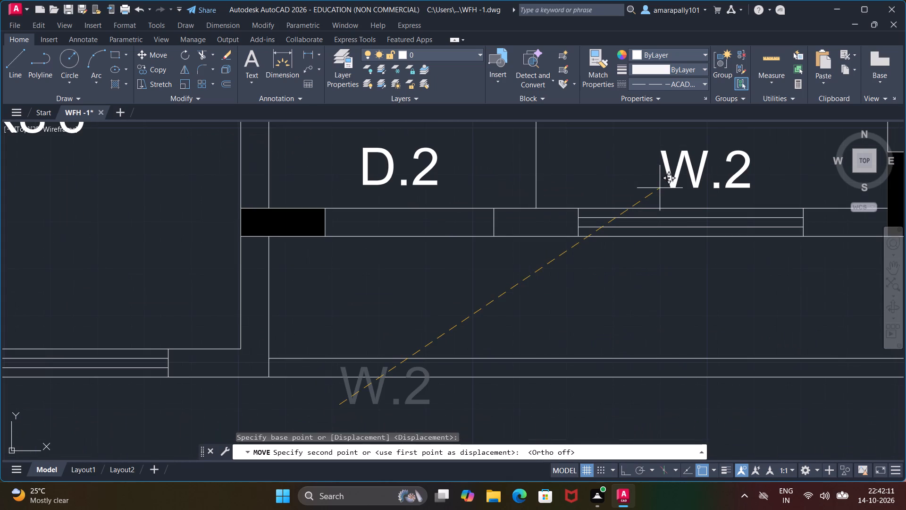
pyautogui.click(644, 192)
# Rotate the W.1 text overlapping the W.C size label by 90°, with Ortho on, so it reads horizontally.
pyautogui.scroll(-4, 629, 212)
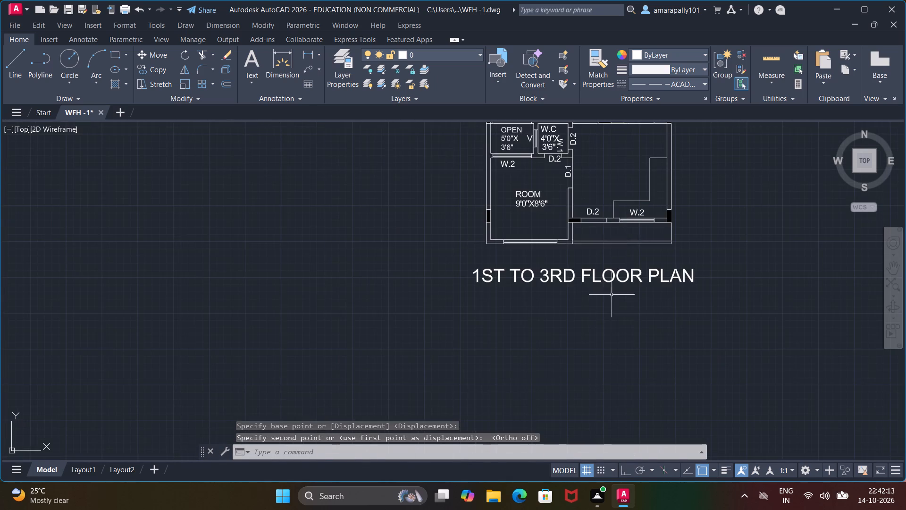
pyautogui.scroll(-2, 607, 320)
pyautogui.scroll(3, 563, 305)
pyautogui.scroll(-2, 573, 303)
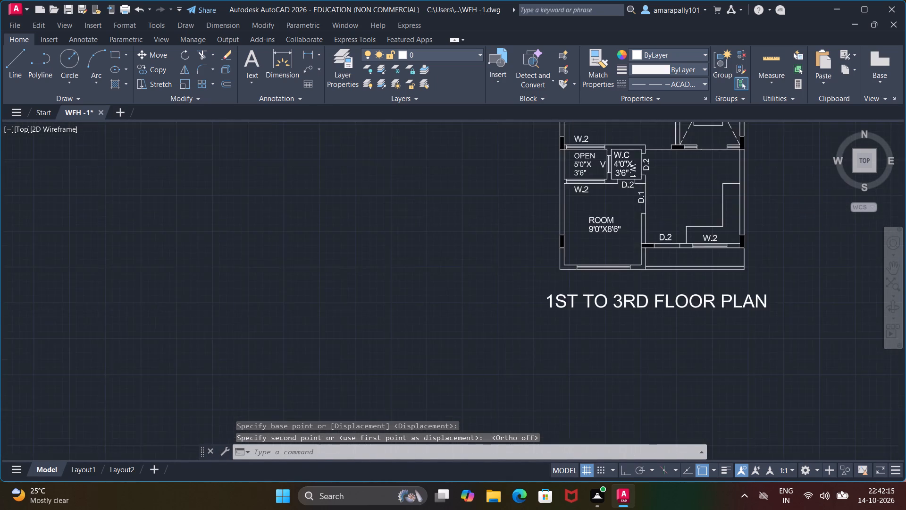
pyautogui.scroll(3, 622, 223)
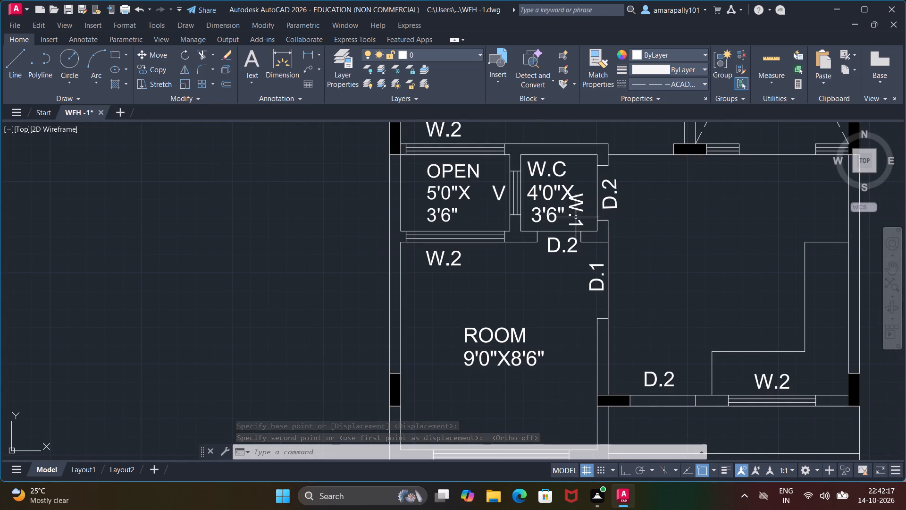
pyautogui.click(582, 211)
pyautogui.rightClick(591, 245)
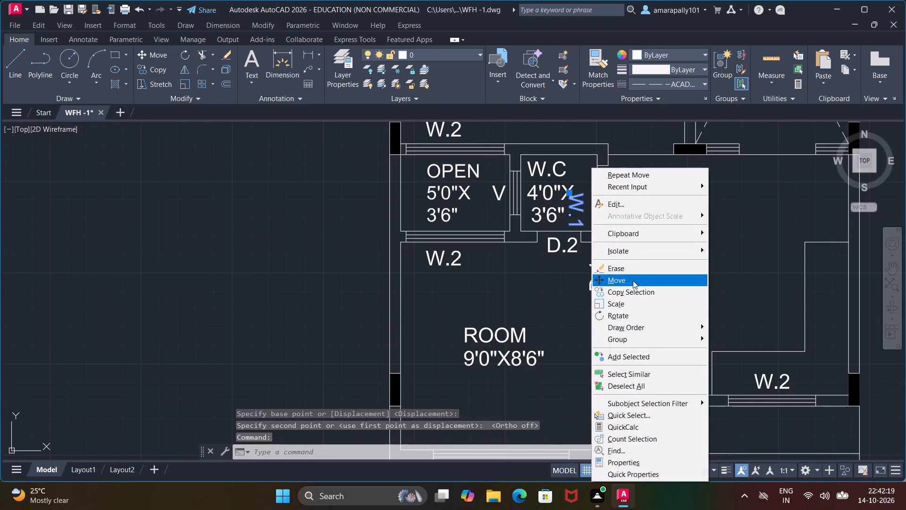
pyautogui.click(621, 313)
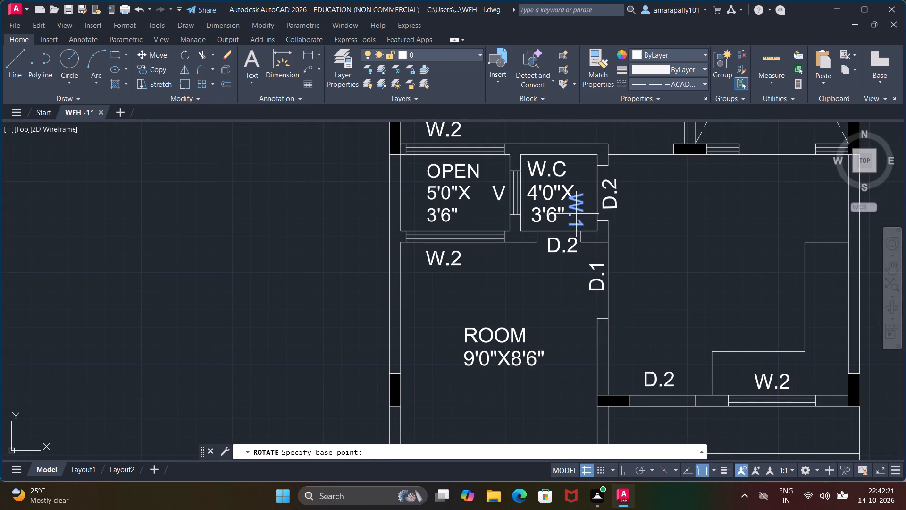
pyautogui.click(575, 213)
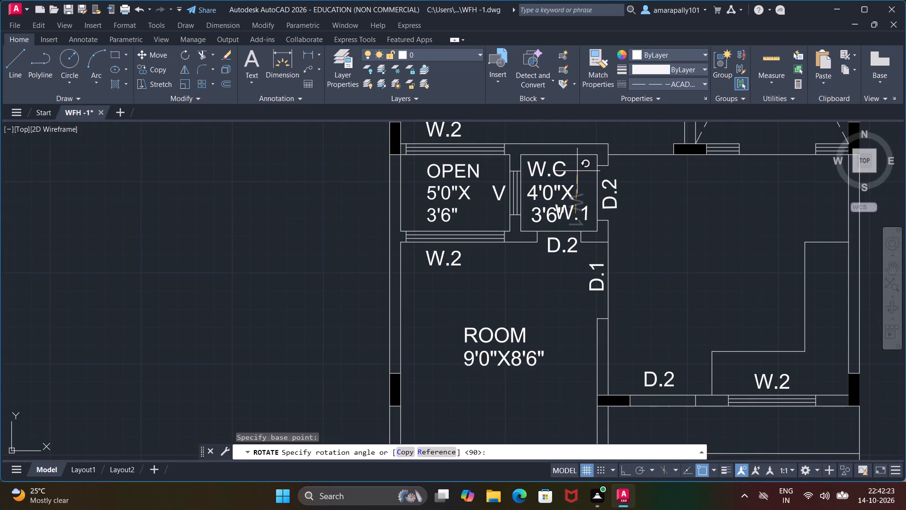
pyautogui.press('F8')
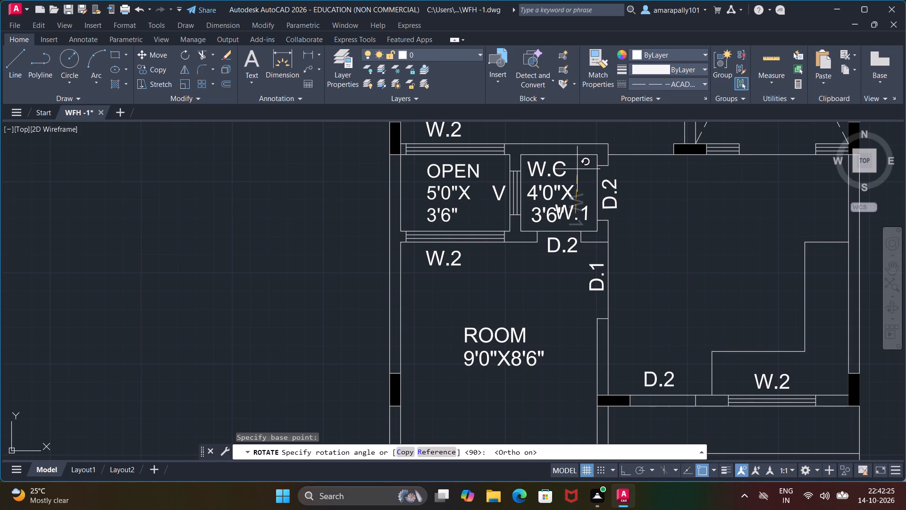
pyautogui.click(579, 169)
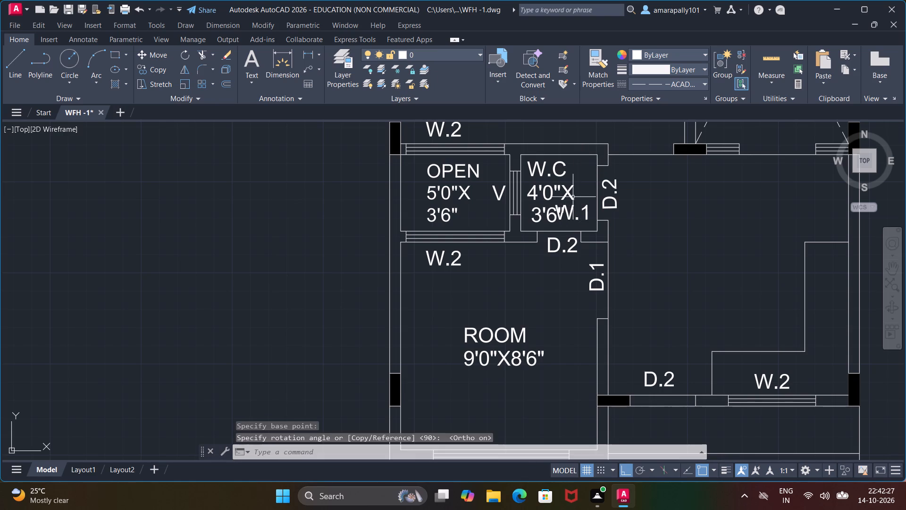
# Move the W.1 label out of the W.C, with Ortho off, to just above the lower room's bottom window.
pyautogui.click(572, 214)
pyautogui.rightClick(571, 214)
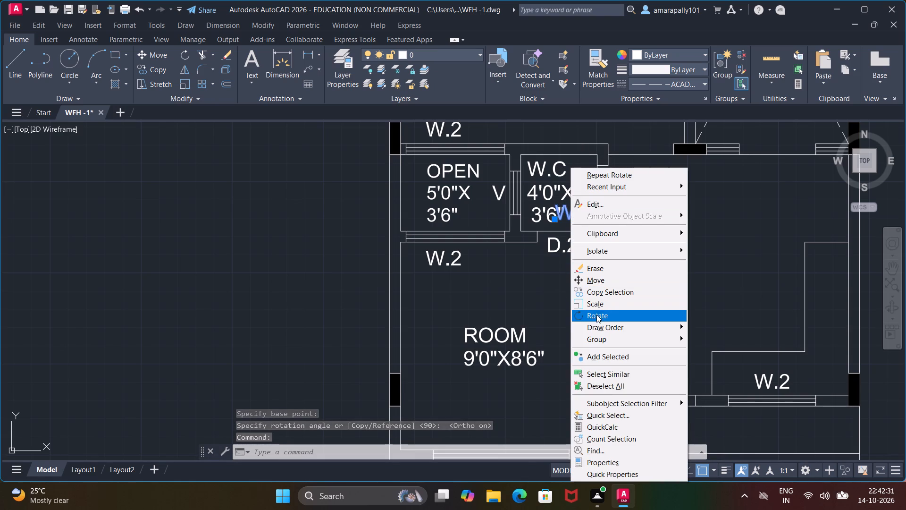
pyautogui.click(585, 279)
pyautogui.click(570, 217)
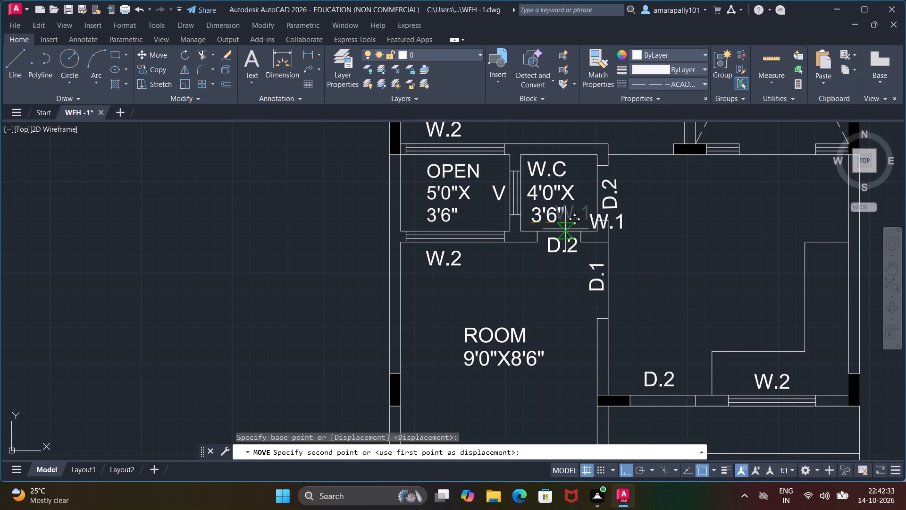
pyautogui.scroll(-3, 520, 384)
pyautogui.moveTo(521, 384); pyautogui.dragTo(526, 274, button='middle')
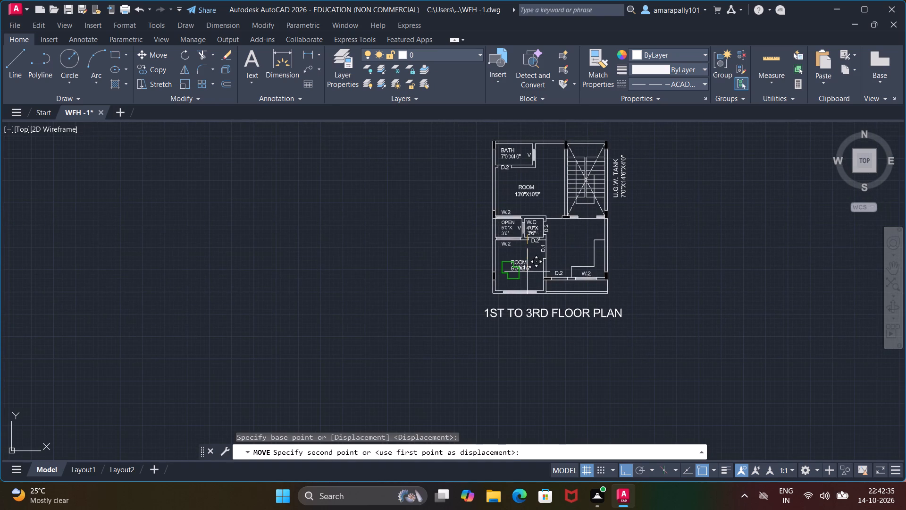
pyautogui.press('F8')
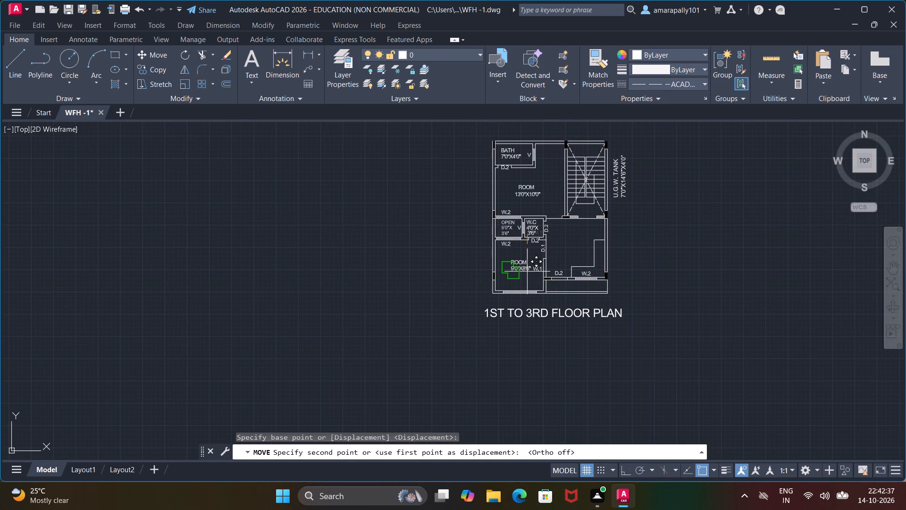
pyautogui.scroll(4, 508, 304)
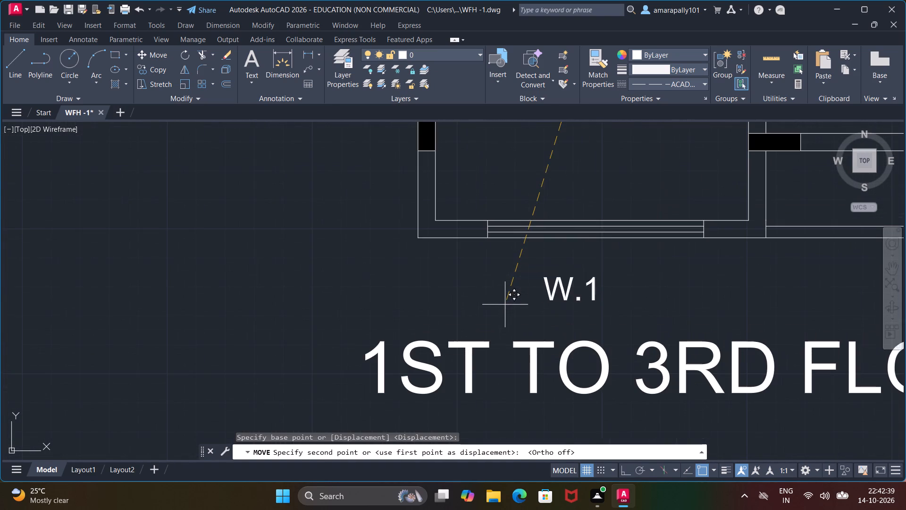
pyautogui.click(528, 220)
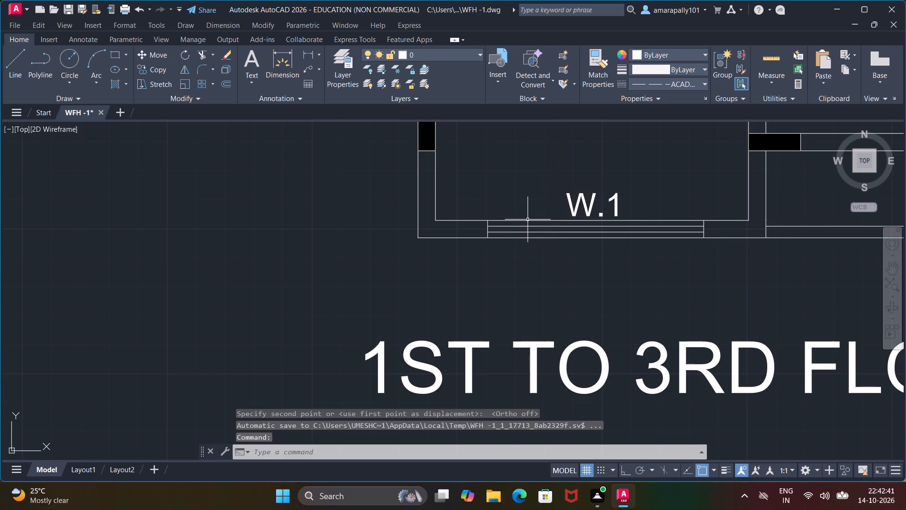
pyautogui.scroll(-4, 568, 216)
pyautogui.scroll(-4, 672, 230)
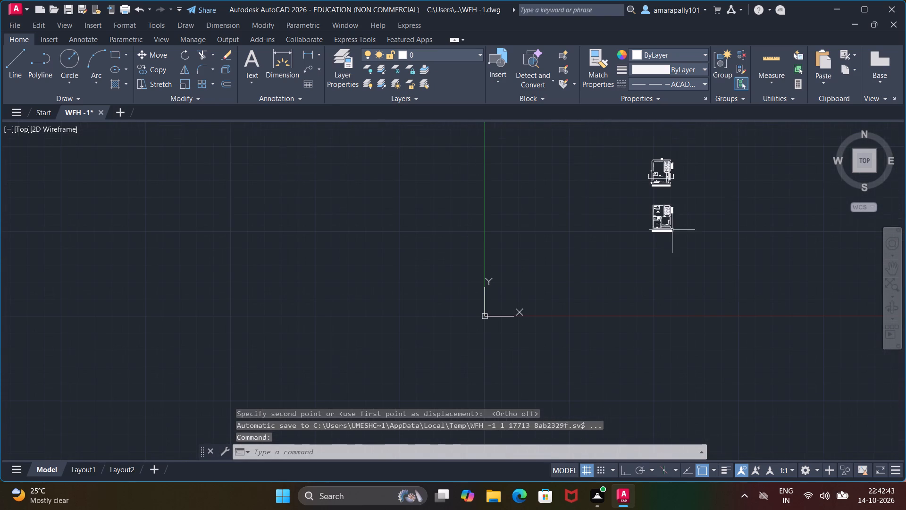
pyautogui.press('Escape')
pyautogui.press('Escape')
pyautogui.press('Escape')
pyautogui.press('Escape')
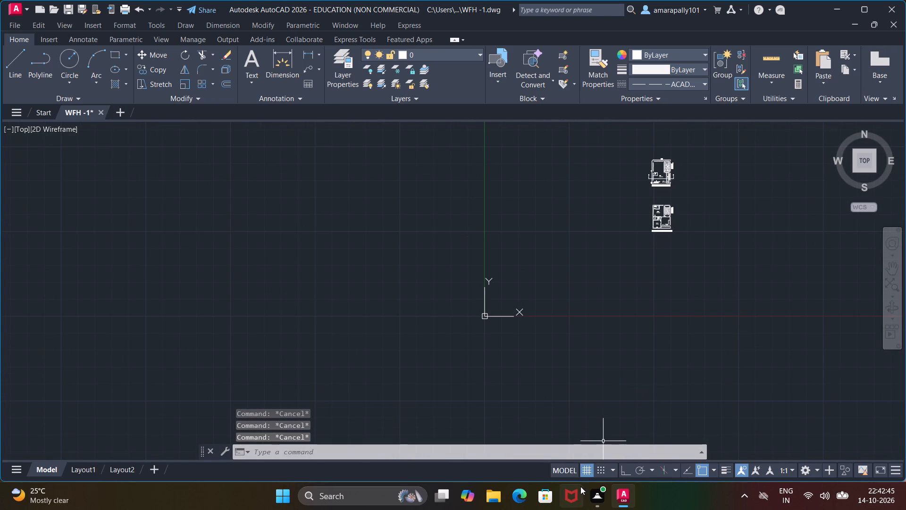
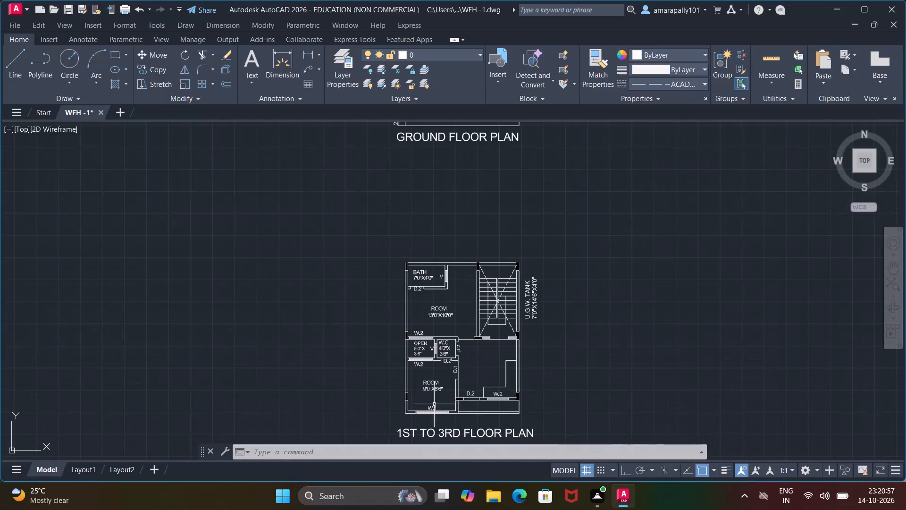
# Add two-line text LOUNGE and 11'0"X10'0" in the room below the staircase, height 8", with Ortho on and rotation 270°.
pyautogui.moveTo(441, 393); pyautogui.dragTo(474, 343, button='middle')
pyautogui.middleClick(477, 338)
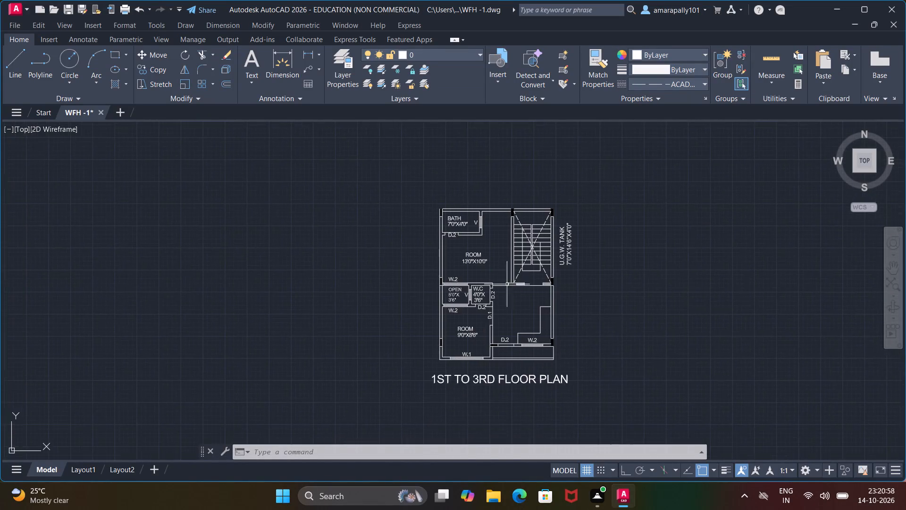
pyautogui.moveTo(512, 278); pyautogui.dragTo(471, 310, button='middle')
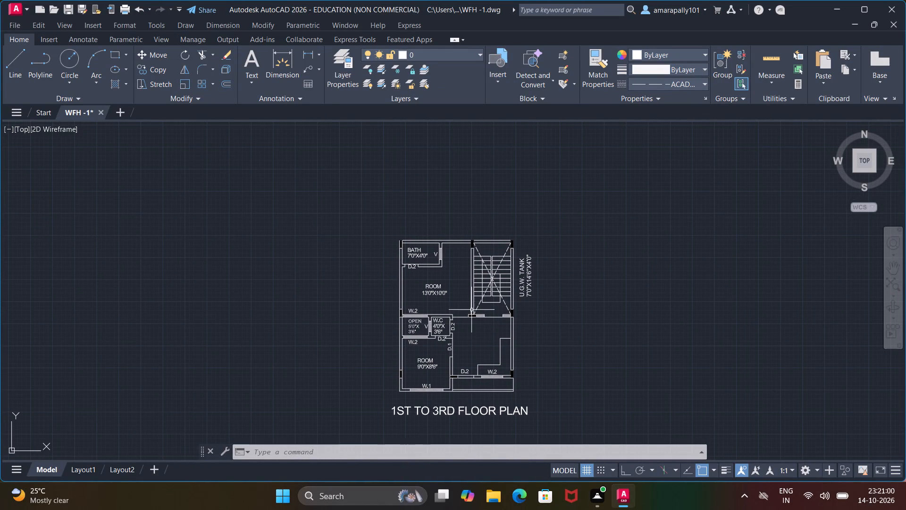
pyautogui.scroll(1, 476, 330)
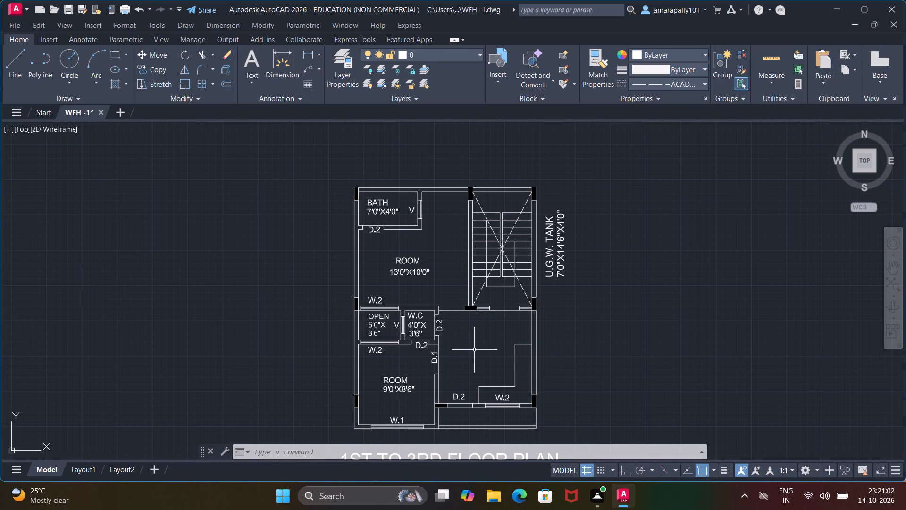
pyautogui.moveTo(474, 350); pyautogui.dragTo(463, 328, button='middle')
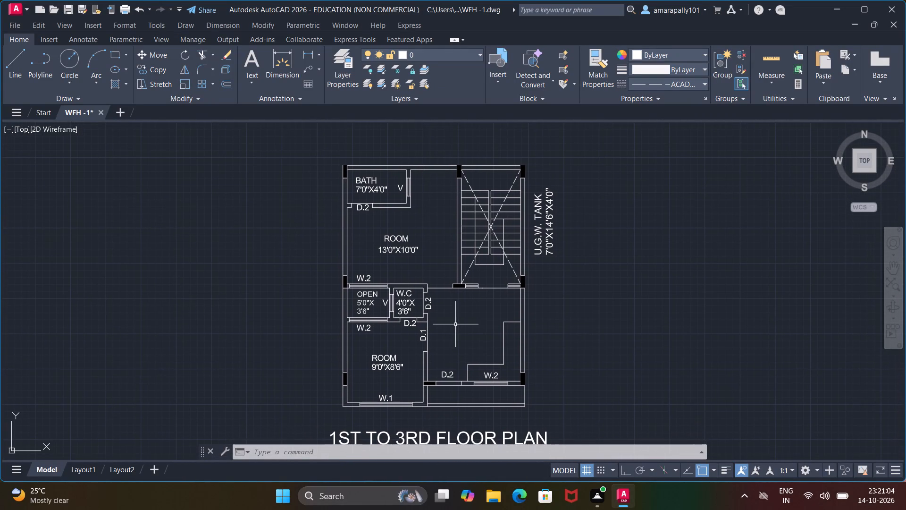
pyautogui.write('TEXT')
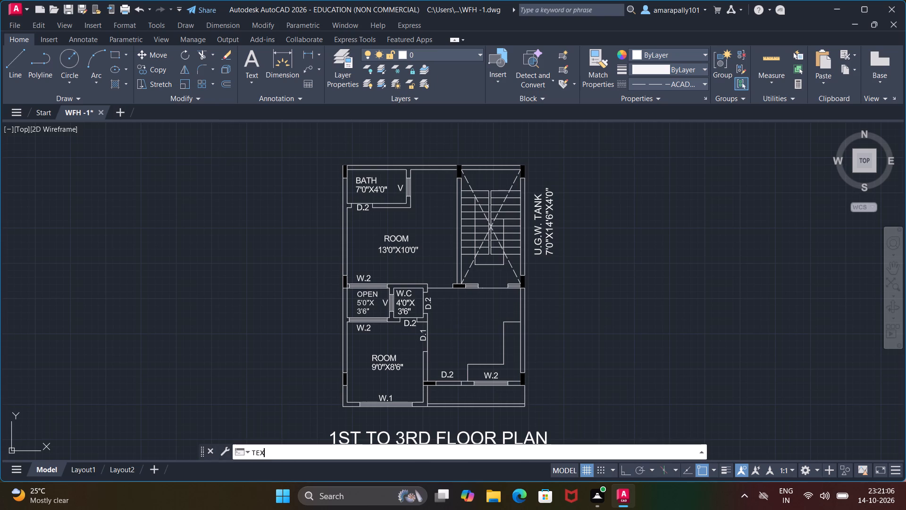
pyautogui.press('Return')
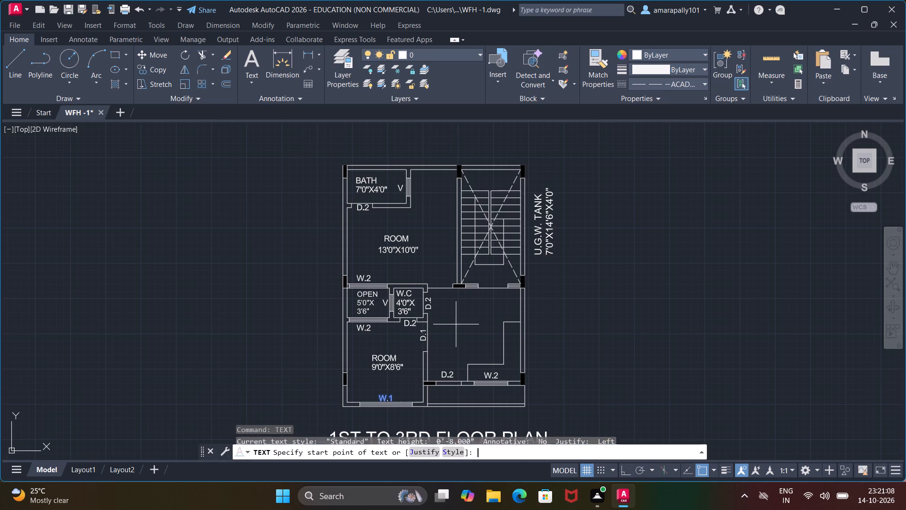
pyautogui.scroll(1, 456, 324)
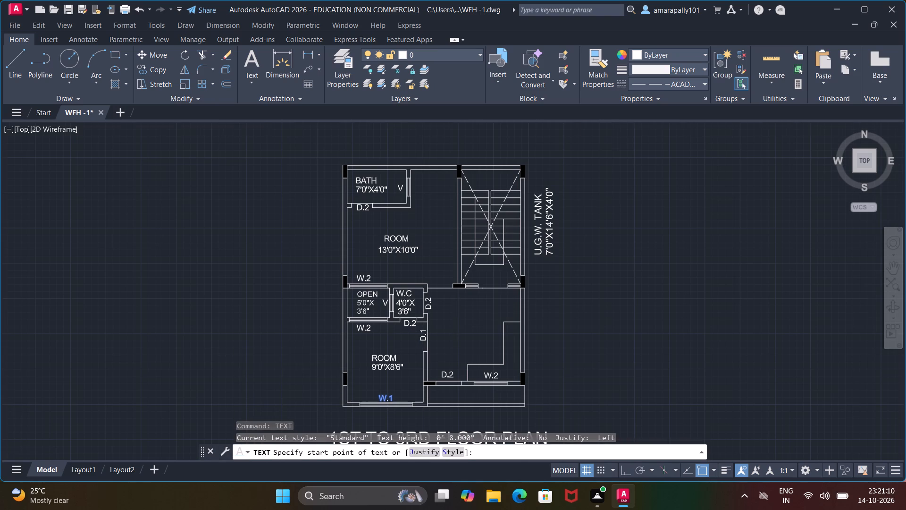
pyautogui.scroll(1, 456, 324)
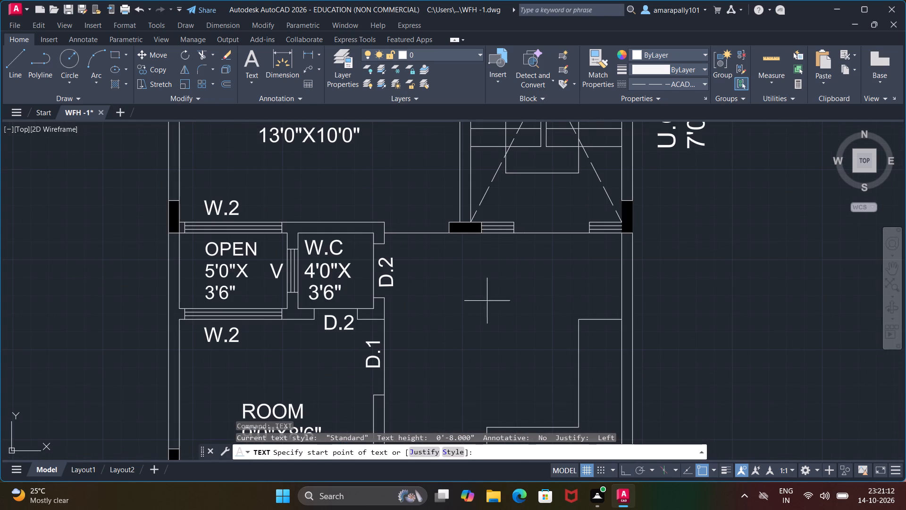
pyautogui.click(440, 309)
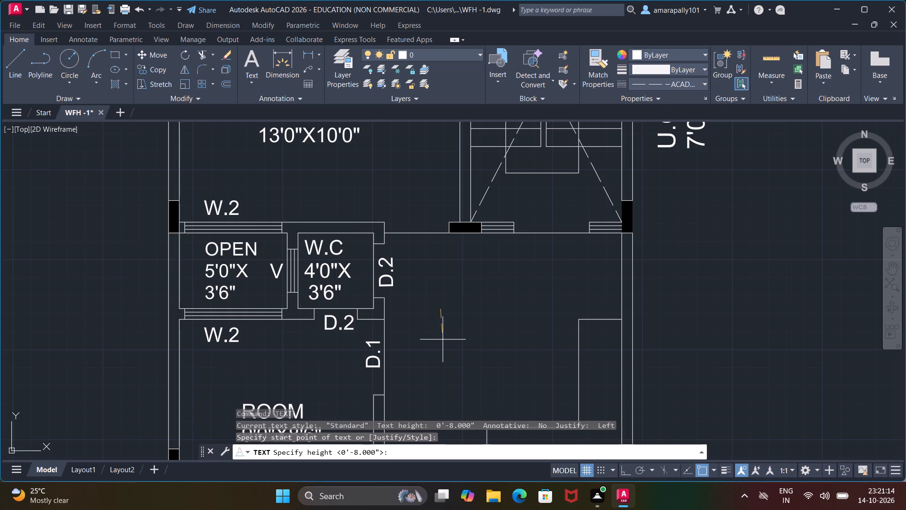
pyautogui.press('F8')
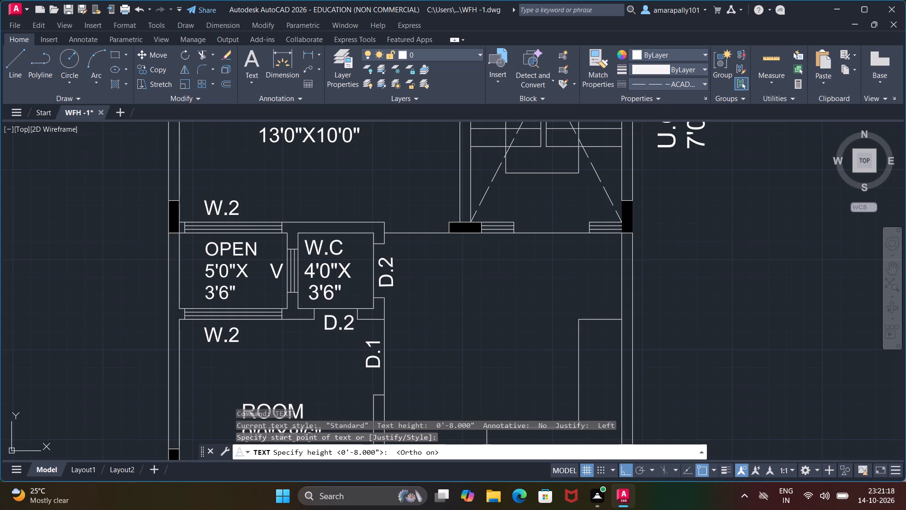
pyautogui.press('8')
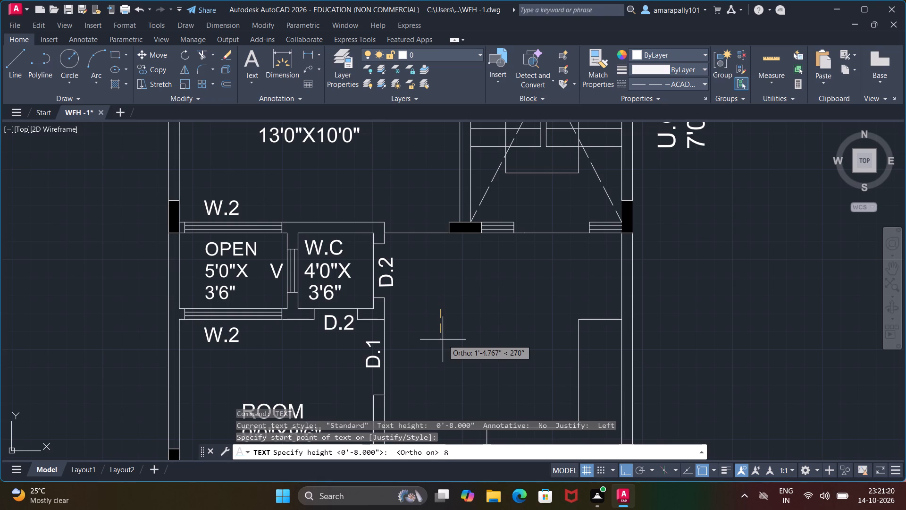
pyautogui.hotkey('shift', '"')
pyautogui.press('BackSpace')
pyautogui.hotkey('shift', '"')
pyautogui.press('Return')
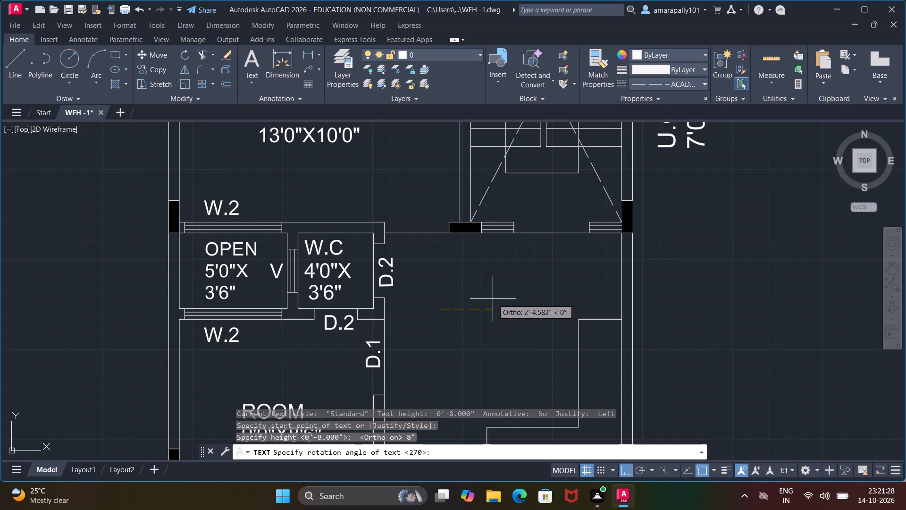
pyautogui.click(428, 362)
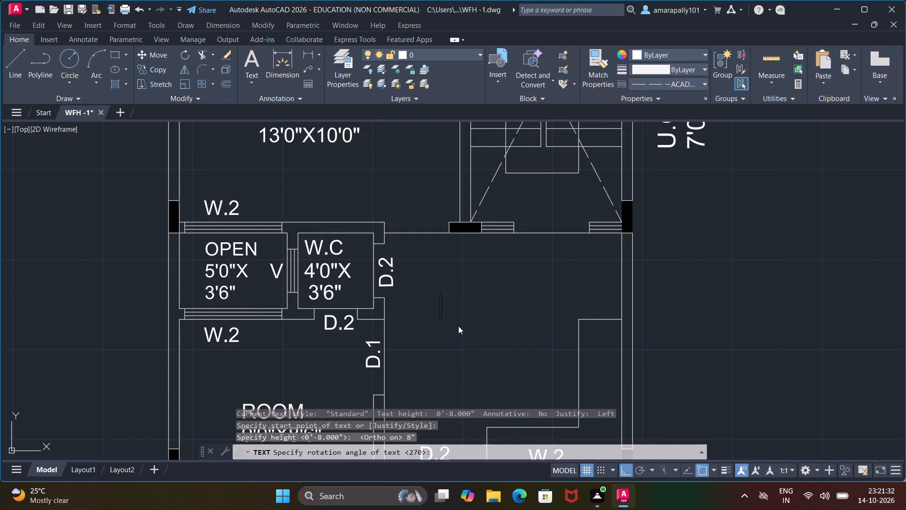
pyautogui.press('l')
pyautogui.press('p')
pyautogui.press('BackSpace')
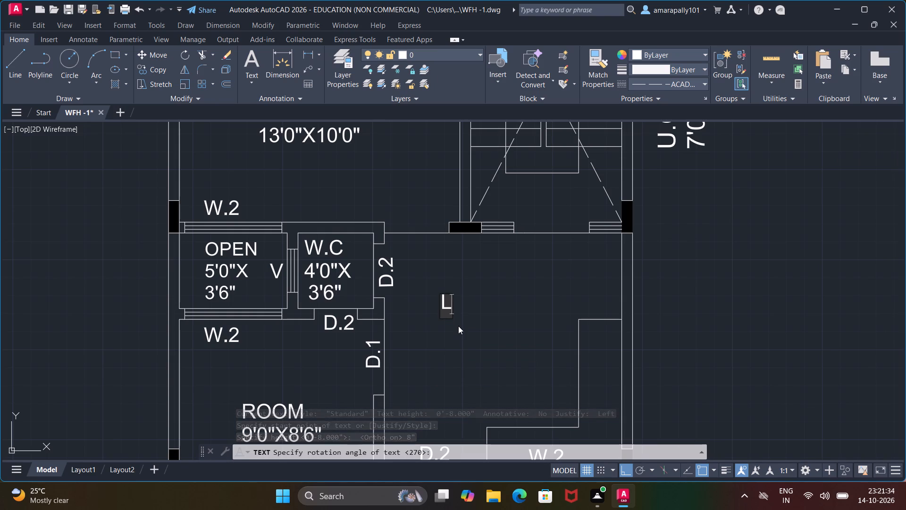
pyautogui.press('o')
pyautogui.write('UNG')
pyautogui.press('e')
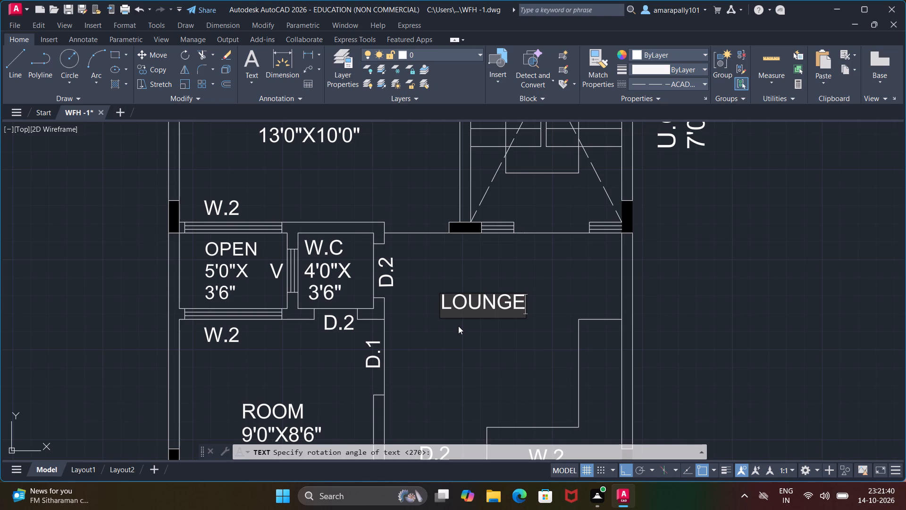
pyautogui.press('Return')
pyautogui.write("11'0")
pyautogui.hotkey('shift', '"')
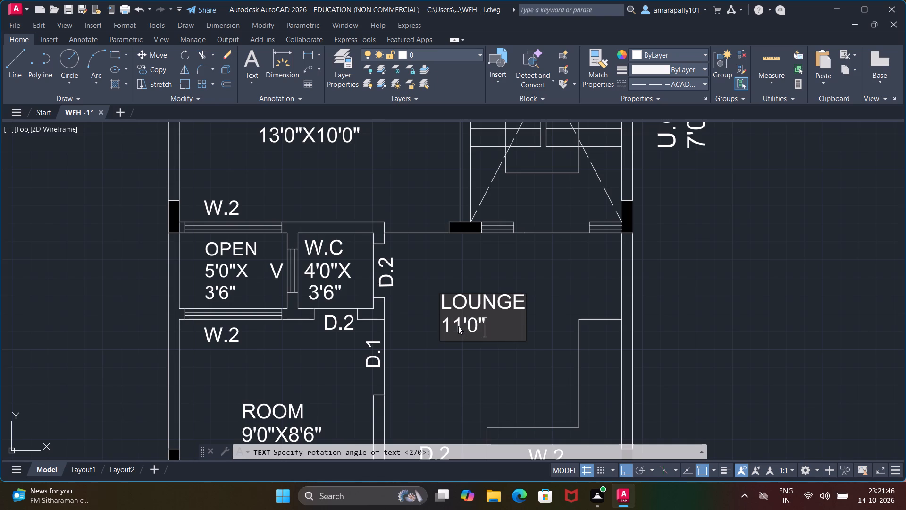
pyautogui.press('x')
pyautogui.write('10')
pyautogui.write('\'0"')
pyautogui.click(458, 326)
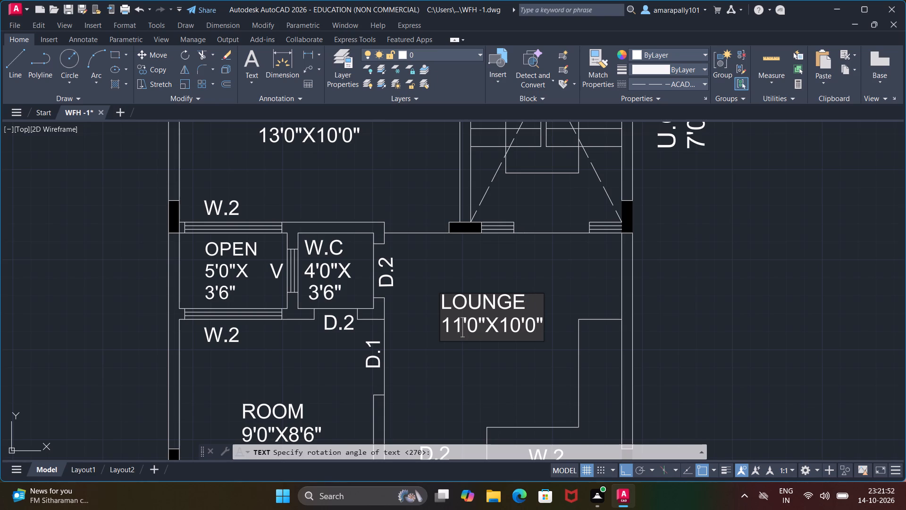
pyautogui.click(517, 344)
pyautogui.press('Escape')
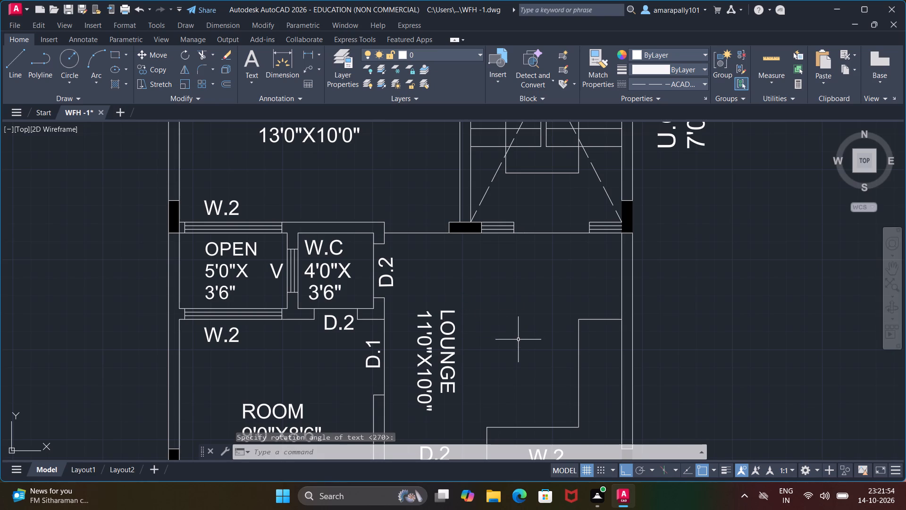
# Rotate the LOUNGE and 11'0"X10'0" text lines together by 90° so they read horizontally.
pyautogui.click(439, 376)
pyautogui.click(425, 381)
pyautogui.rightClick(424, 381)
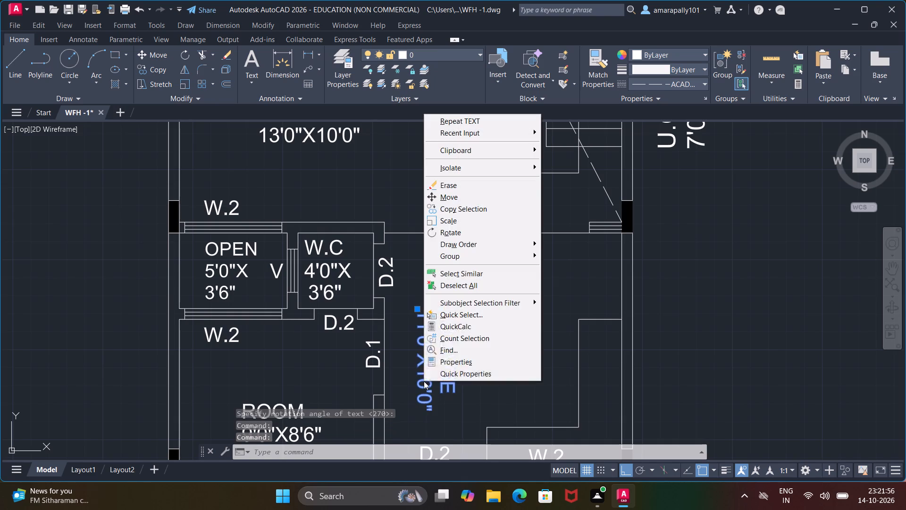
pyautogui.click(449, 233)
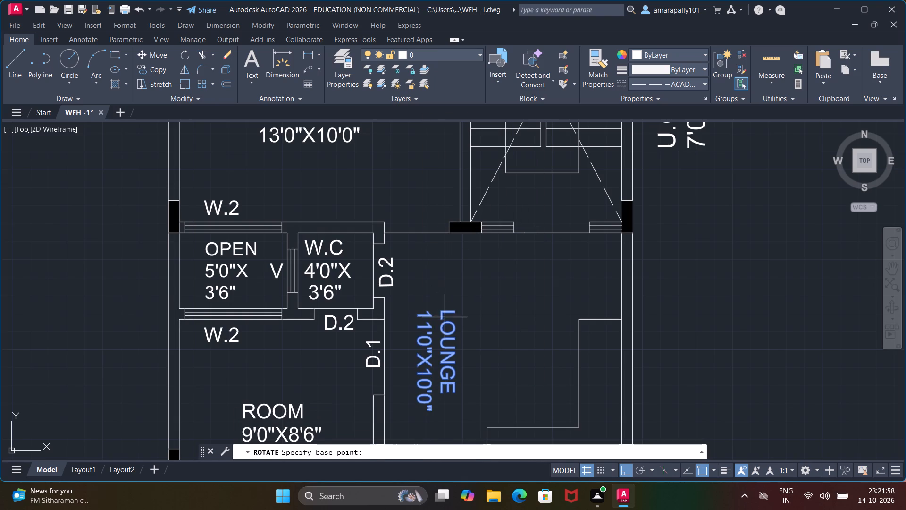
pyautogui.click(445, 317)
pyautogui.click(438, 281)
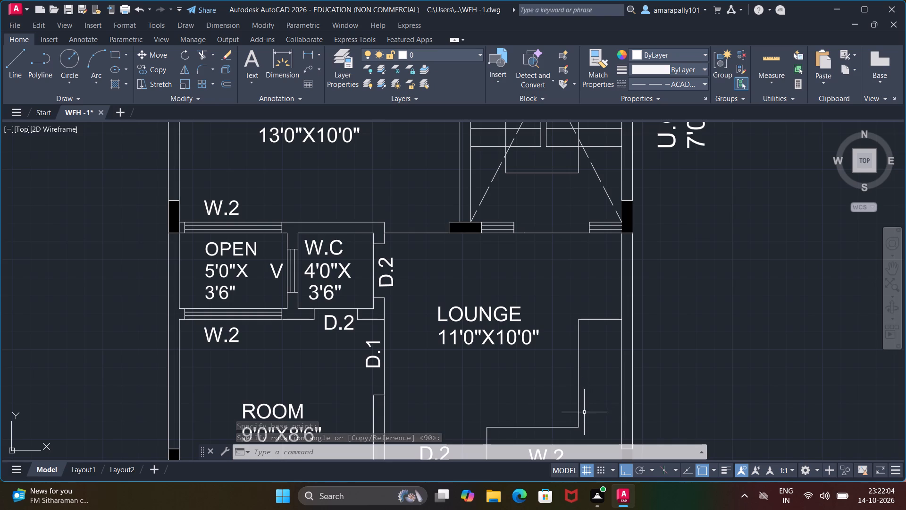
# Add the text KITCHEN below the lounge size label, with a picked height of about 1'-3" and rotation 270°.
pyautogui.scroll(-1, 534, 402)
pyautogui.moveTo(528, 385); pyautogui.dragTo(548, 257, button='middle')
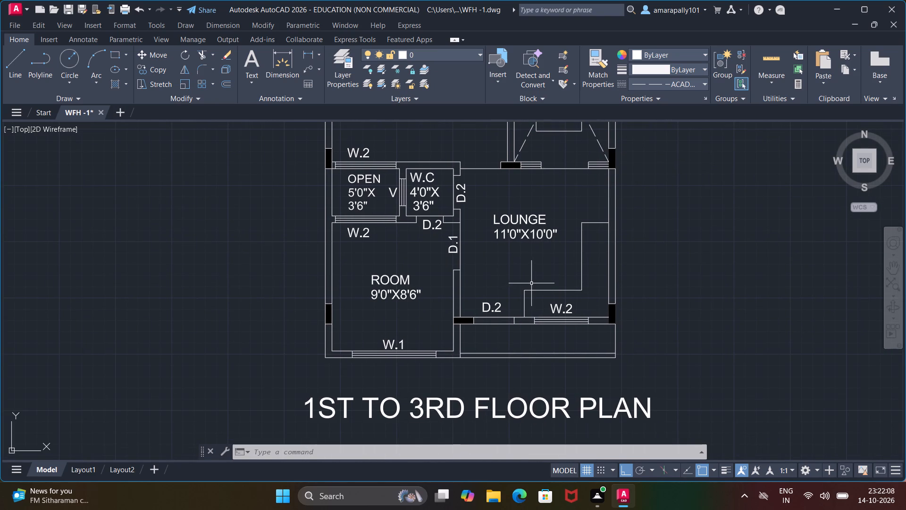
pyautogui.press('t')
pyautogui.write('EXT')
pyautogui.press('Return')
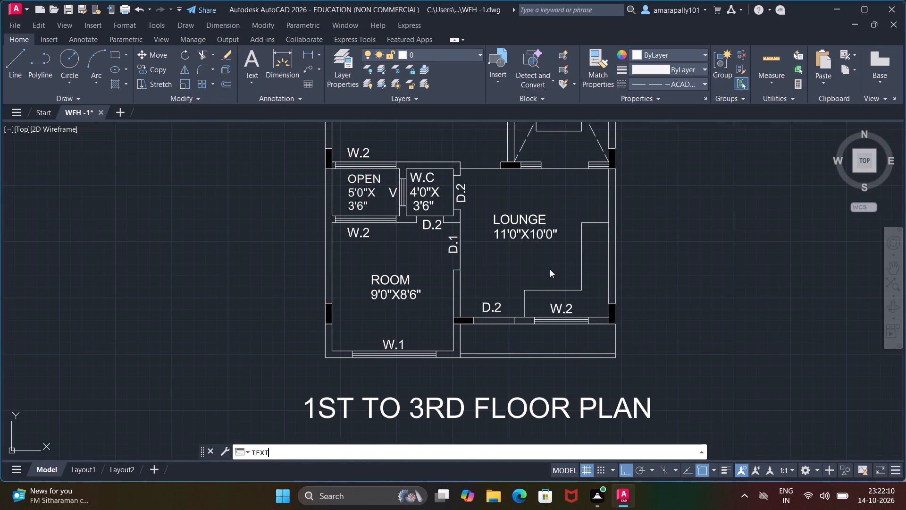
pyautogui.click(502, 272)
pyautogui.click(503, 289)
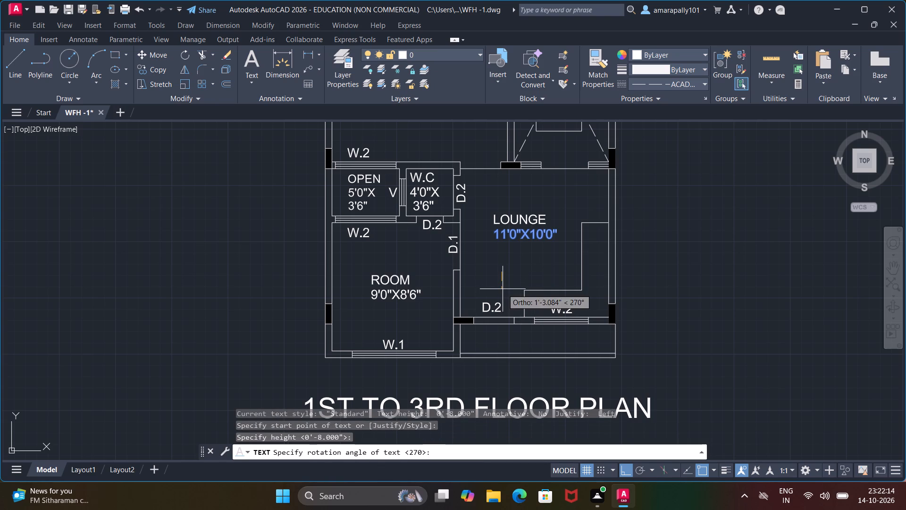
pyautogui.click(503, 289)
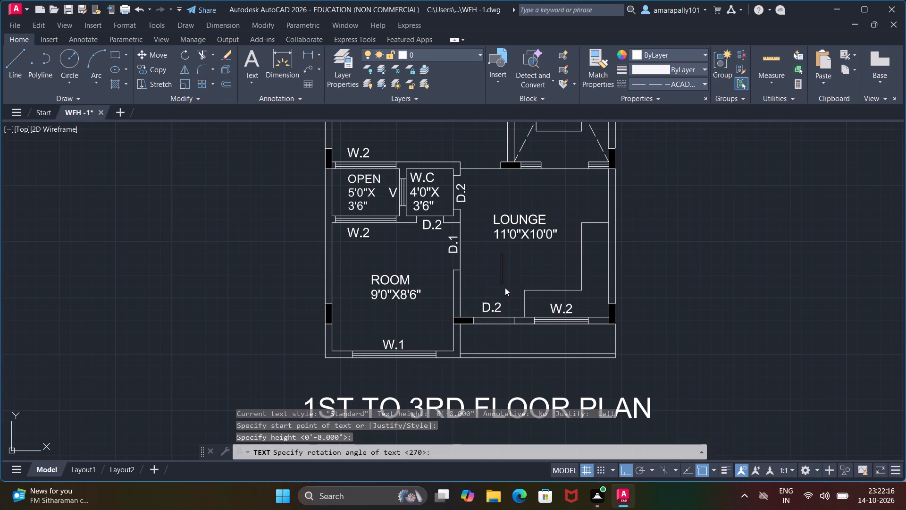
pyautogui.write('KITCHEN')
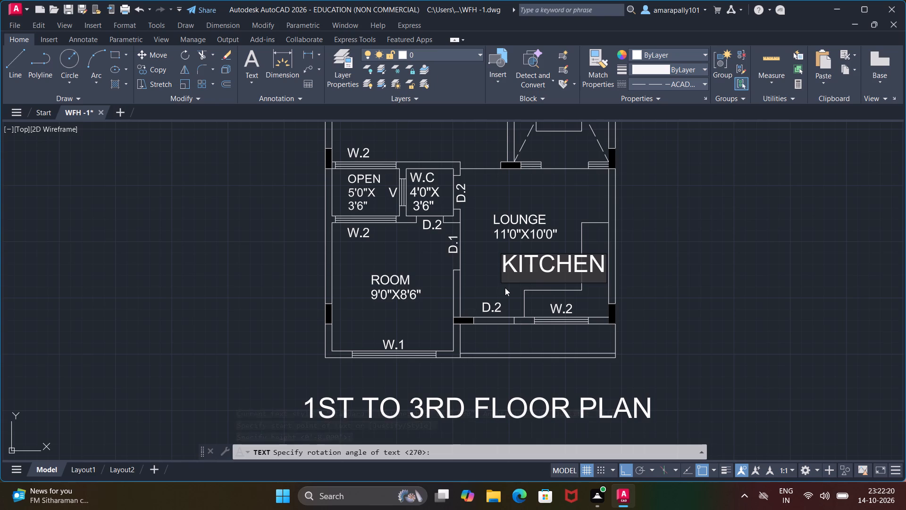
pyautogui.click(505, 288)
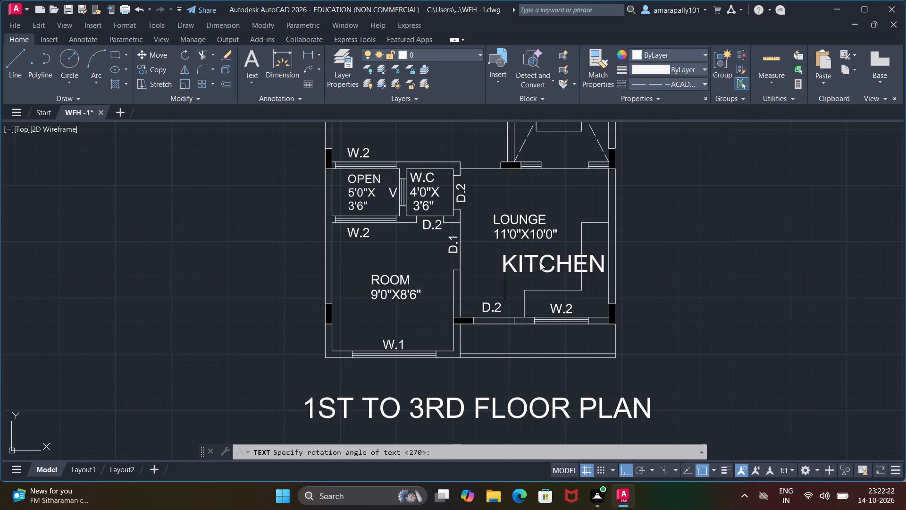
pyautogui.click(540, 262)
pyautogui.doubleClick(528, 270)
pyautogui.press('Escape')
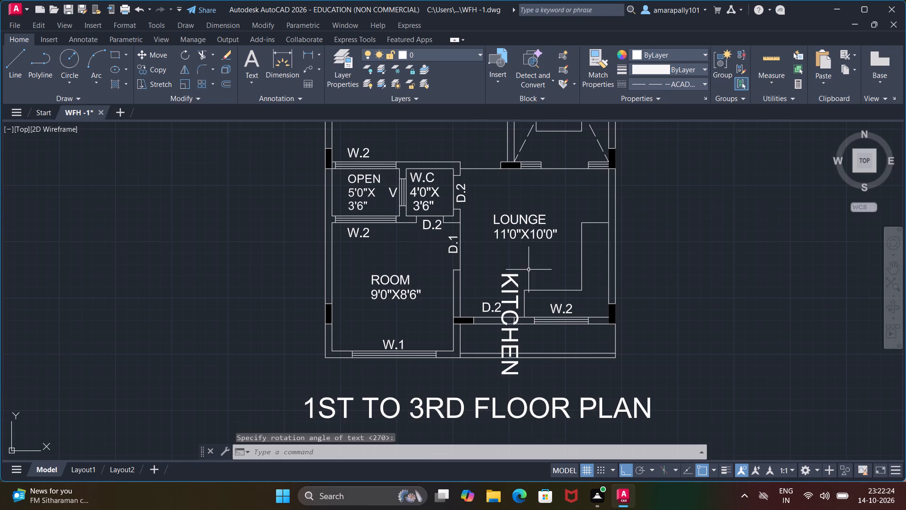
# Rotate the vertical KITCHEN text by 90° so it reads horizontally.
pyautogui.click(516, 293)
pyautogui.rightClick(506, 278)
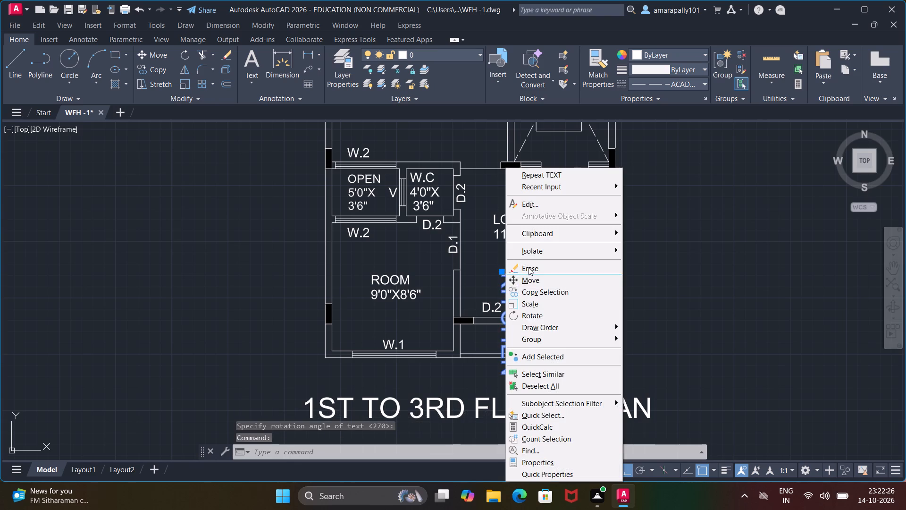
pyautogui.click(525, 312)
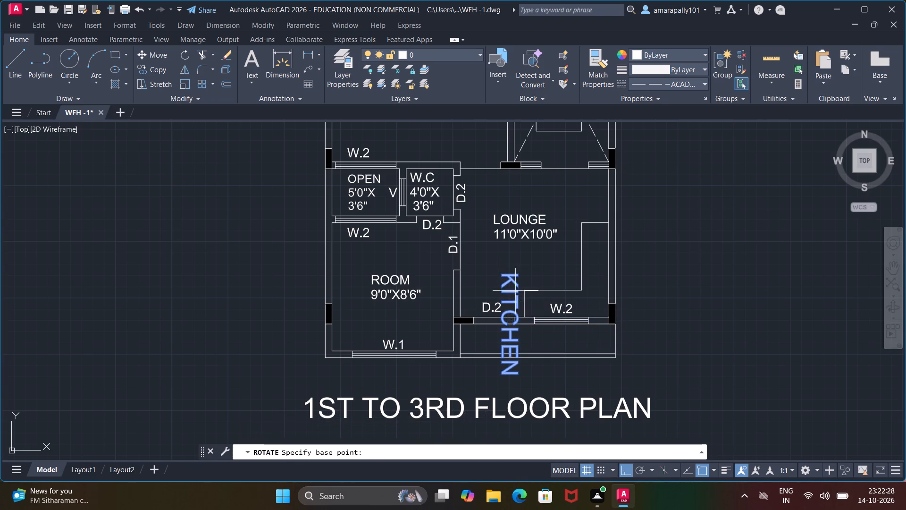
pyautogui.click(511, 285)
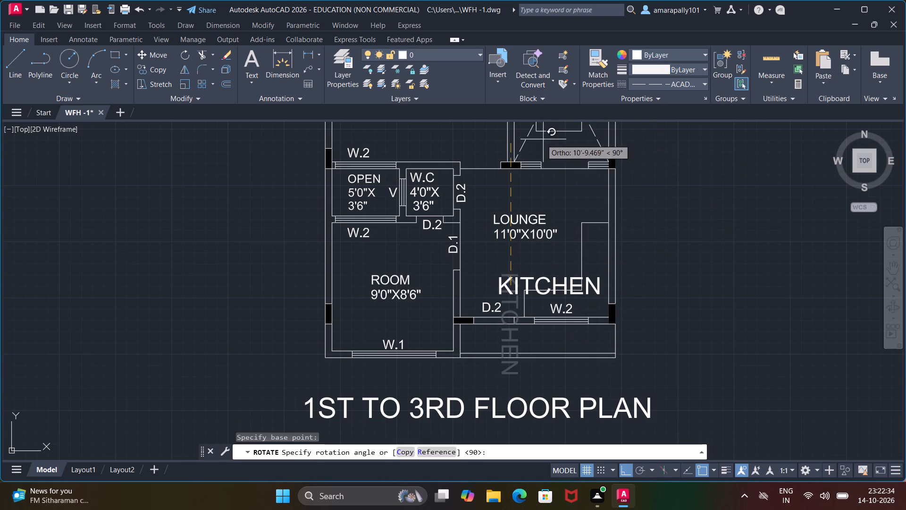
pyautogui.click(457, 139)
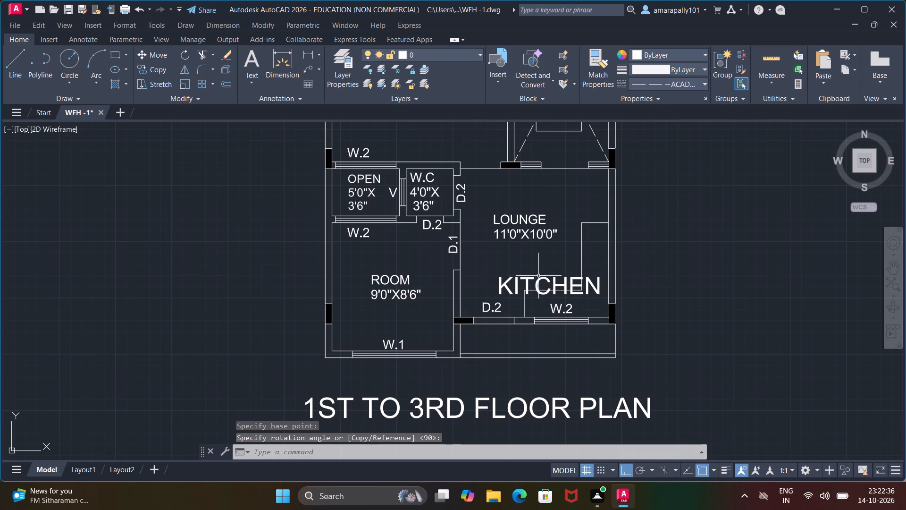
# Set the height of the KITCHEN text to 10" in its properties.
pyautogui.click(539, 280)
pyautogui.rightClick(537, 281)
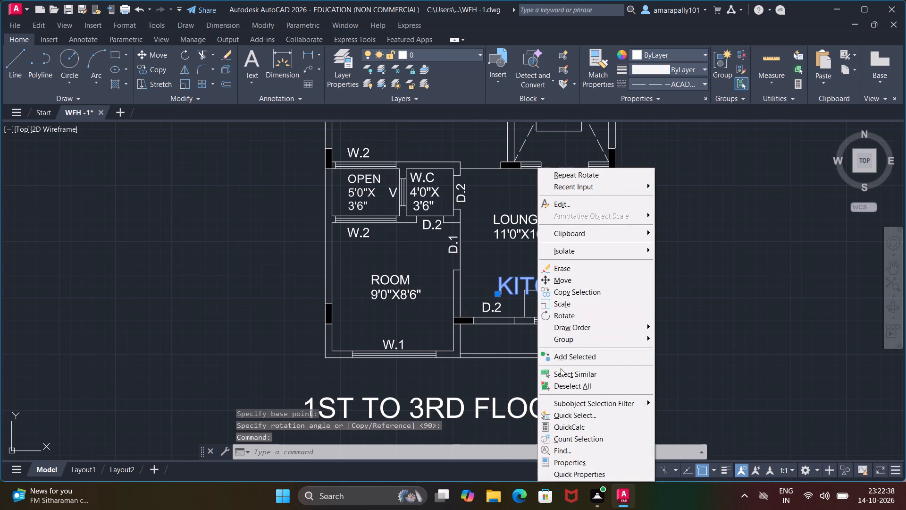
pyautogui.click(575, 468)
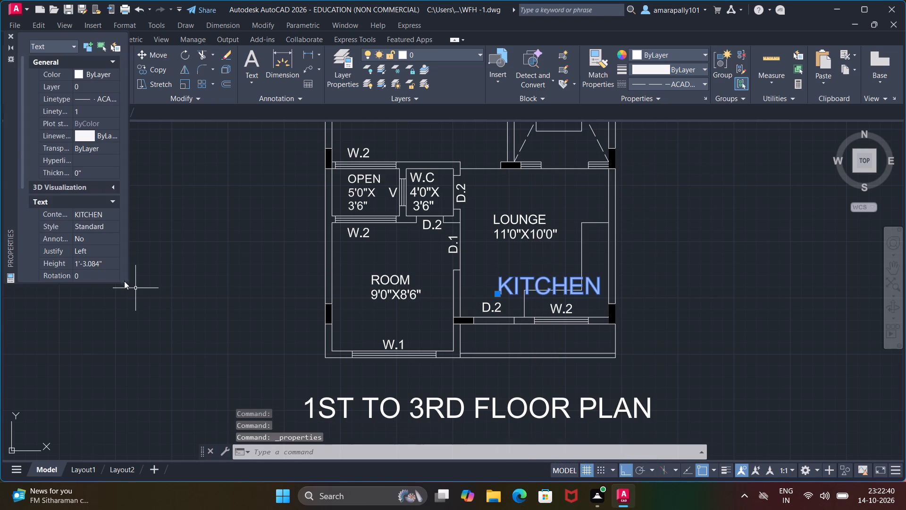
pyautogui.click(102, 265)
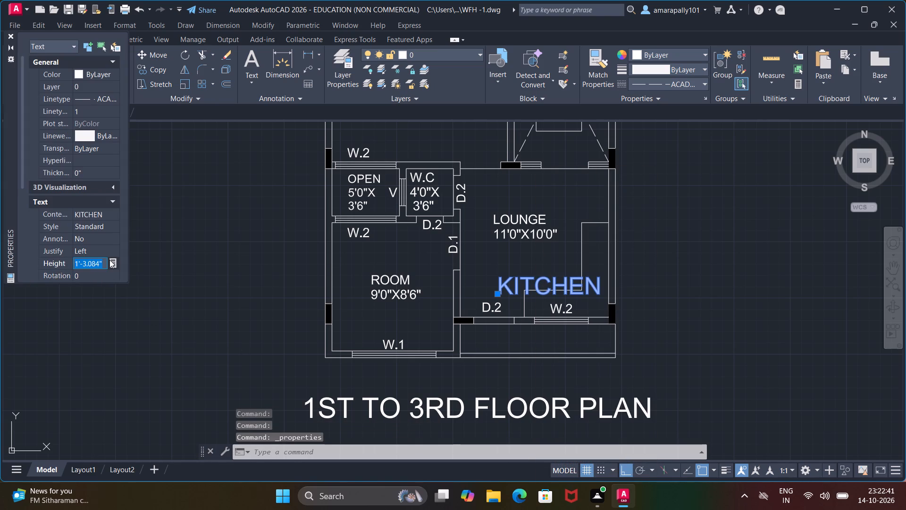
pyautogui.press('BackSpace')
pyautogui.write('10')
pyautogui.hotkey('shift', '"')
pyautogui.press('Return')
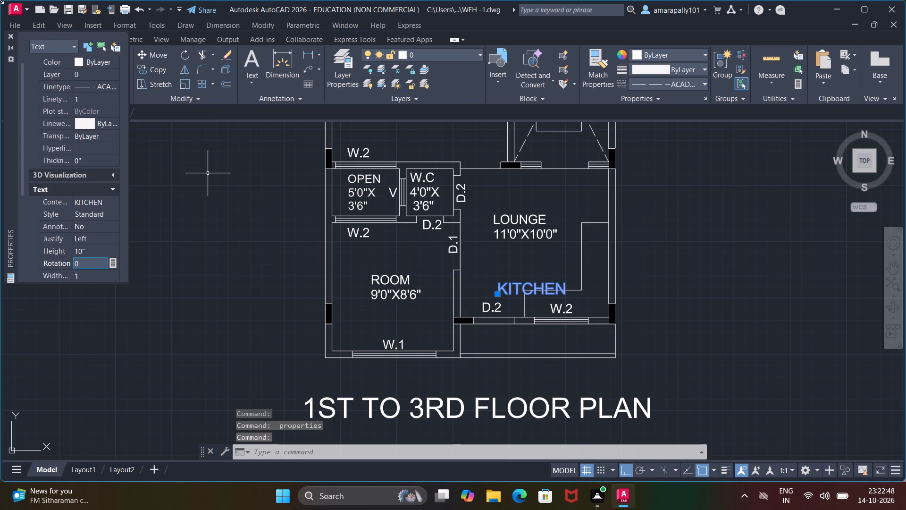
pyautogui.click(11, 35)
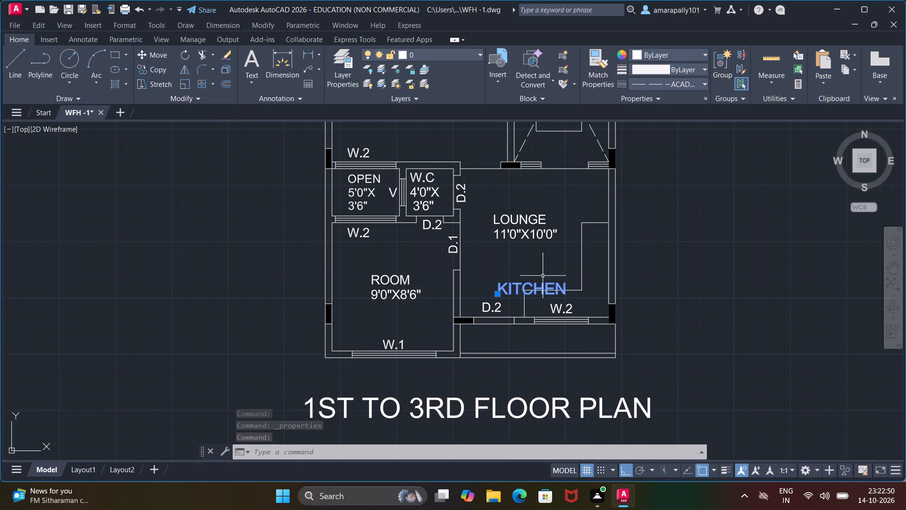
# Move the KITCHEN text straight up, clear of the counter line below the lounge size label.
pyautogui.click(537, 289)
pyautogui.rightClick(536, 288)
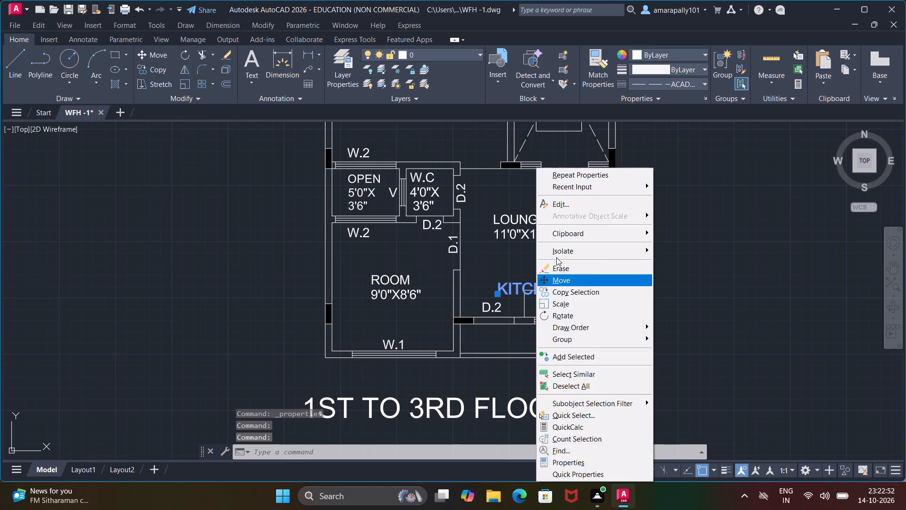
pyautogui.click(563, 279)
pyautogui.click(528, 290)
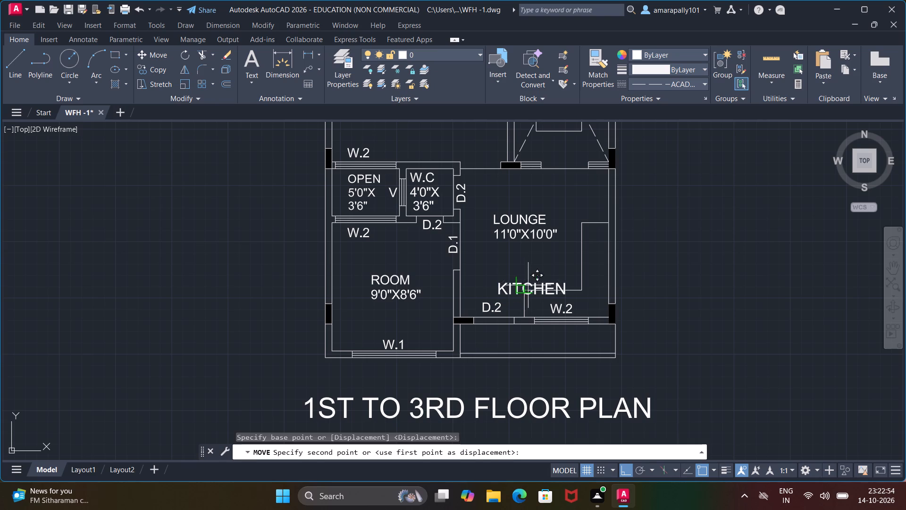
pyautogui.scroll(4, 551, 262)
pyautogui.scroll(-3, 547, 262)
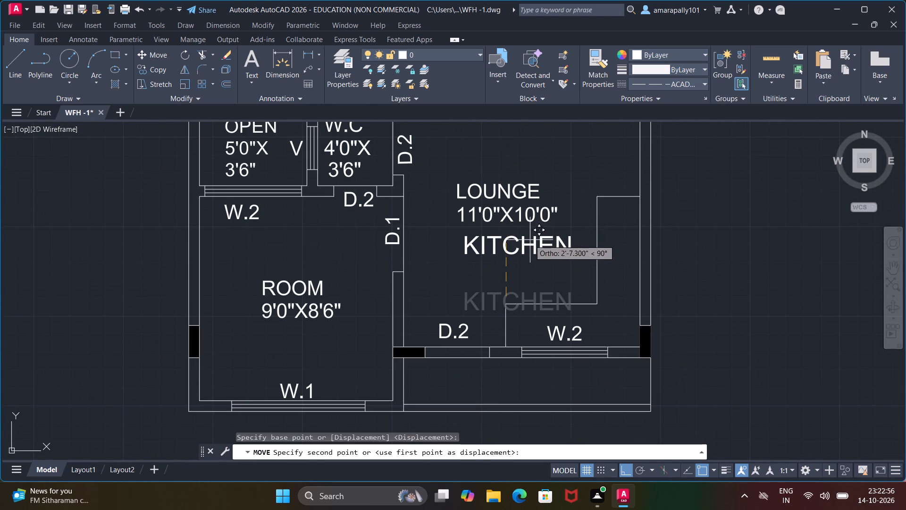
pyautogui.scroll(2, 526, 277)
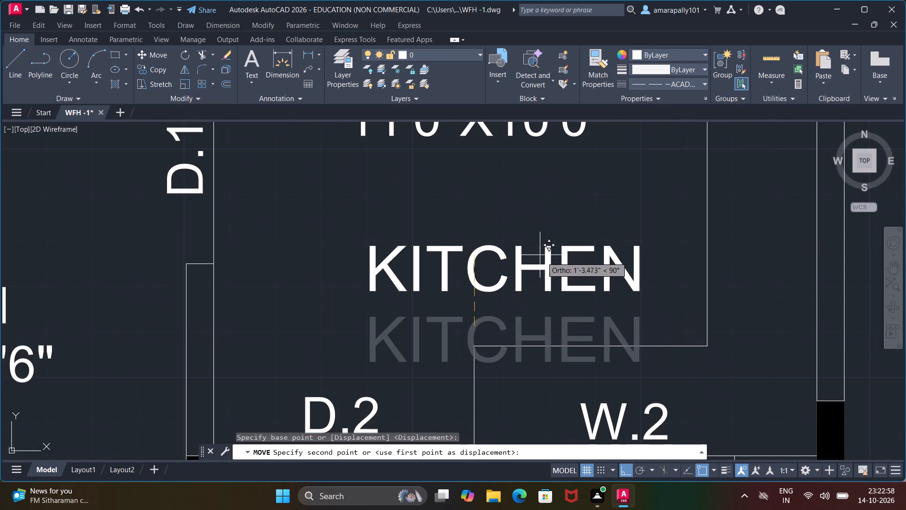
pyautogui.click(548, 244)
# Move the KITCHEN text slightly back down, keeping it just above the counter line.
pyautogui.click(528, 268)
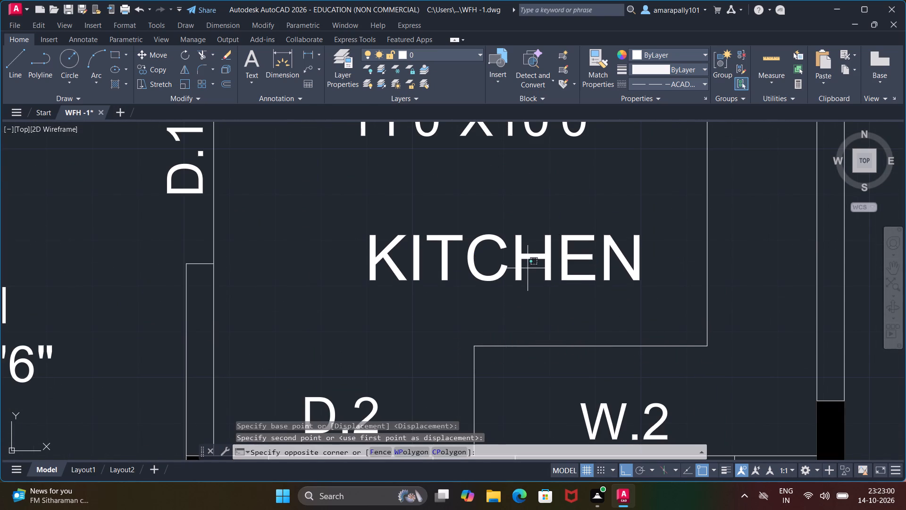
pyautogui.click(520, 275)
pyautogui.rightClick(512, 280)
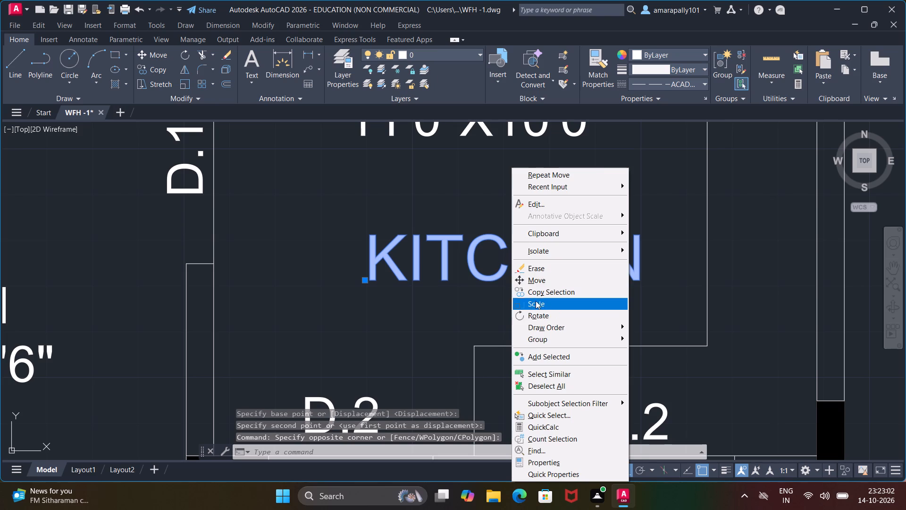
pyautogui.click(537, 284)
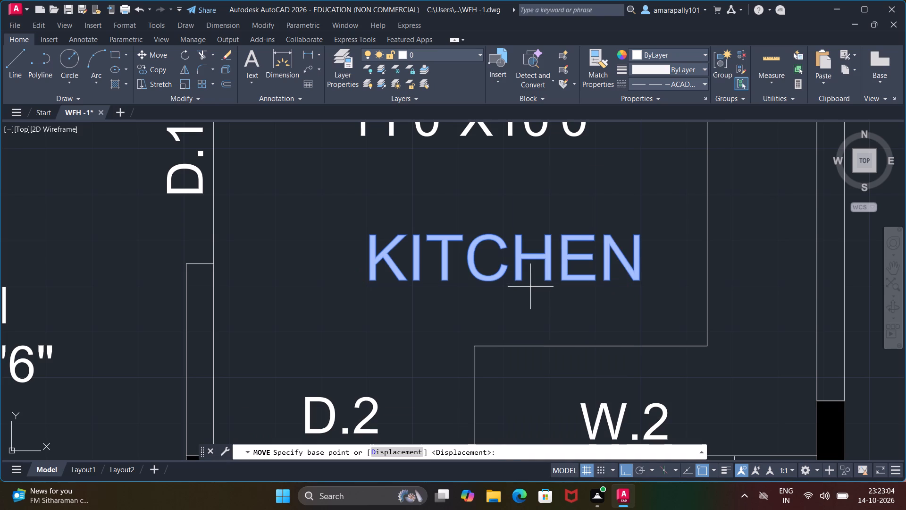
pyautogui.click(530, 287)
pyautogui.click(529, 315)
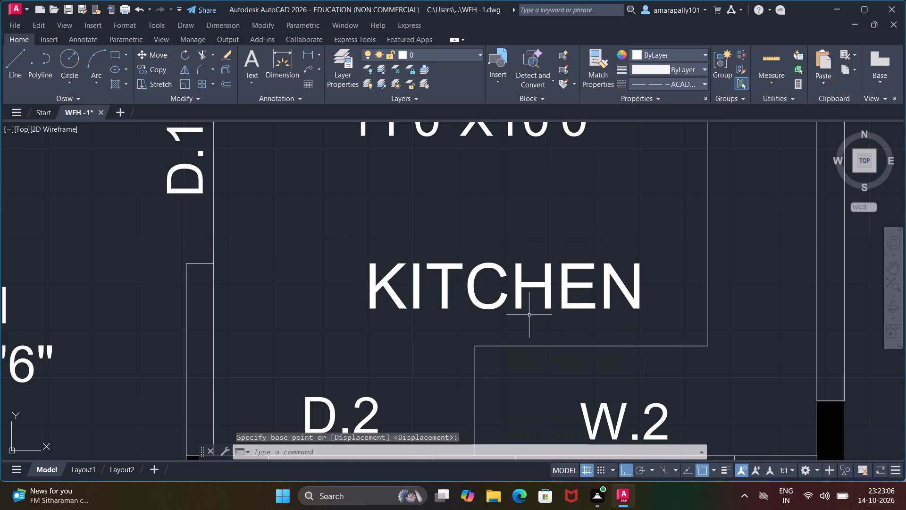
pyautogui.scroll(-4, 680, 320)
pyautogui.press('Escape')
pyautogui.press('Escape')
pyautogui.press('Escape')
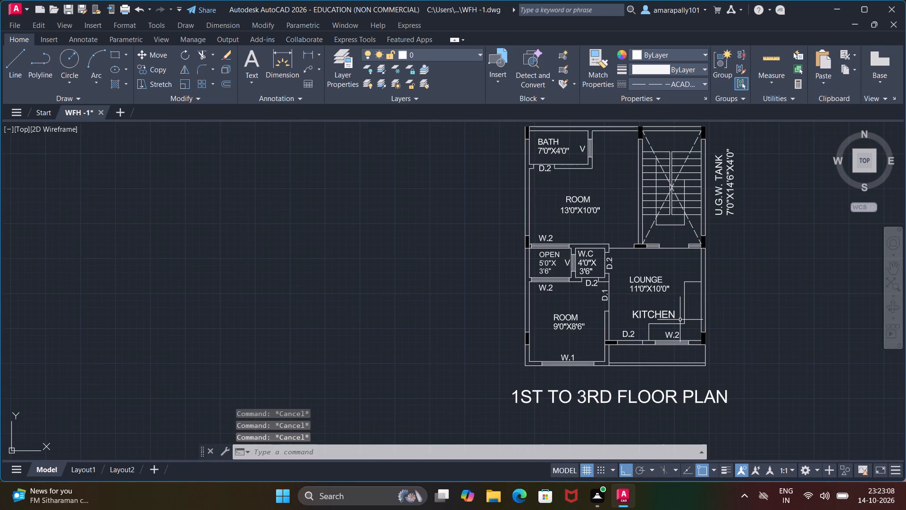
pyautogui.press('Escape')
# Set the height of the KITCHEN text to 8" in its properties.
pyautogui.scroll(3, 645, 324)
pyautogui.click(663, 290)
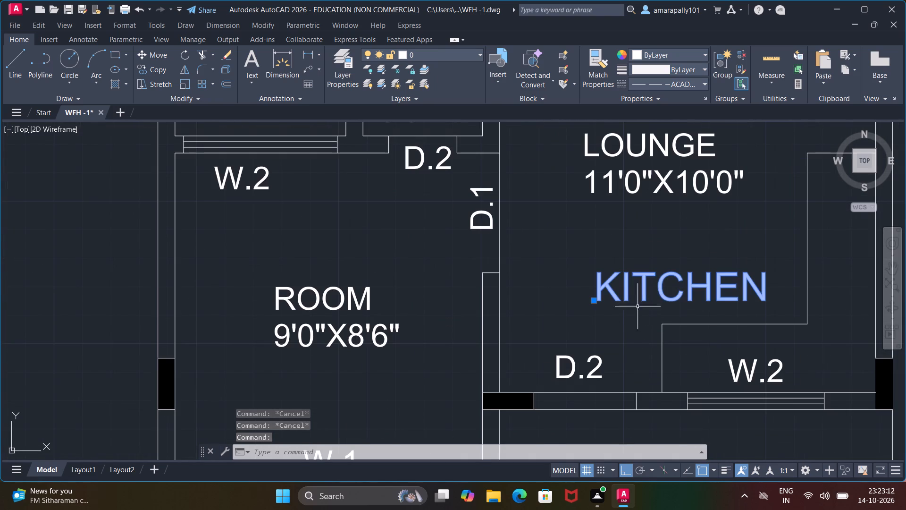
pyautogui.rightClick(477, 328)
pyautogui.click(521, 306)
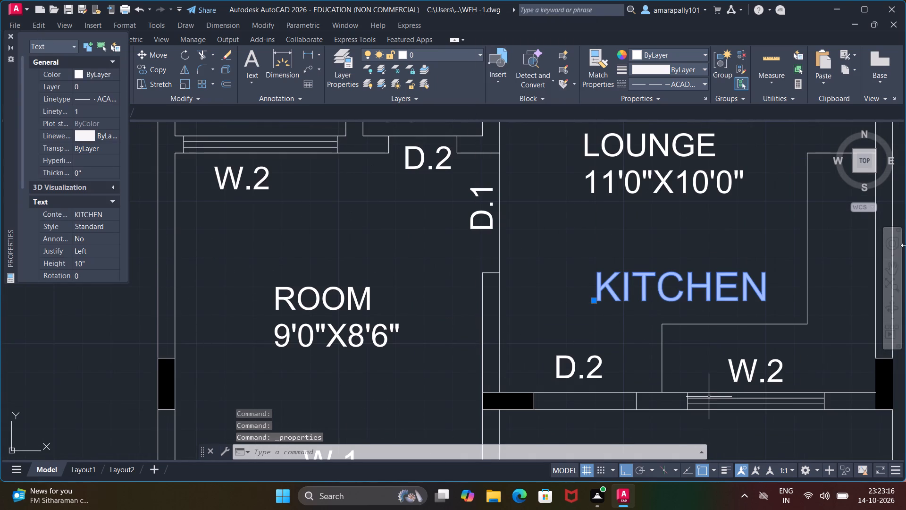
pyautogui.click(100, 264)
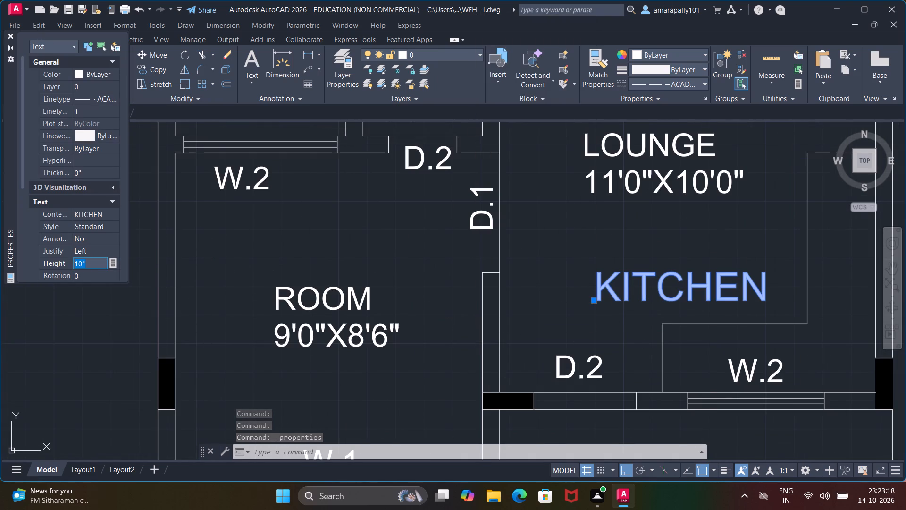
pyautogui.press('BackSpace')
pyautogui.press('BackSpace')
pyautogui.press('BackSpace')
pyautogui.write('8"')
pyautogui.press('Return')
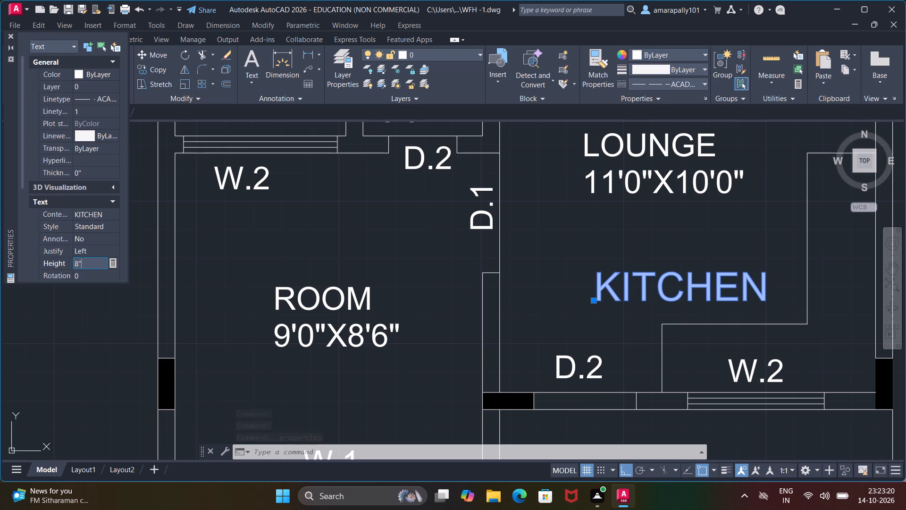
pyautogui.press('Escape')
pyautogui.press('Escape')
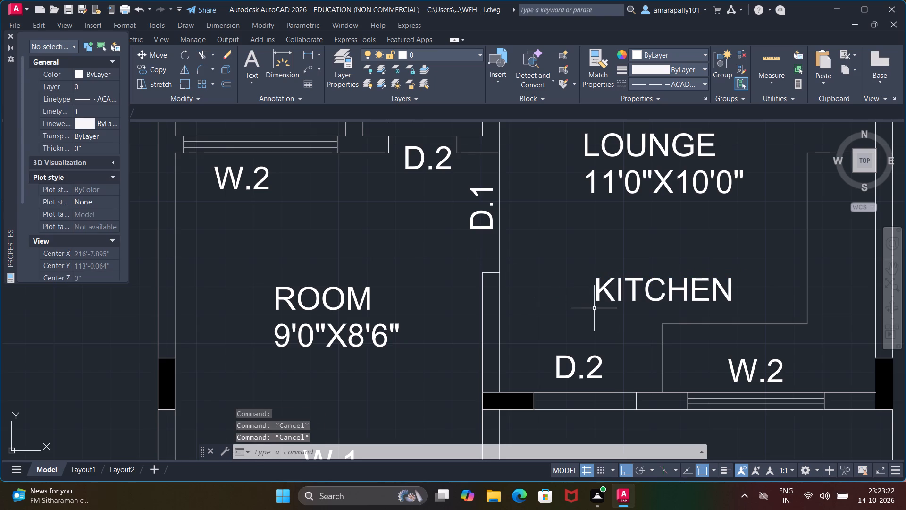
pyautogui.press('Escape')
pyautogui.click(10, 34)
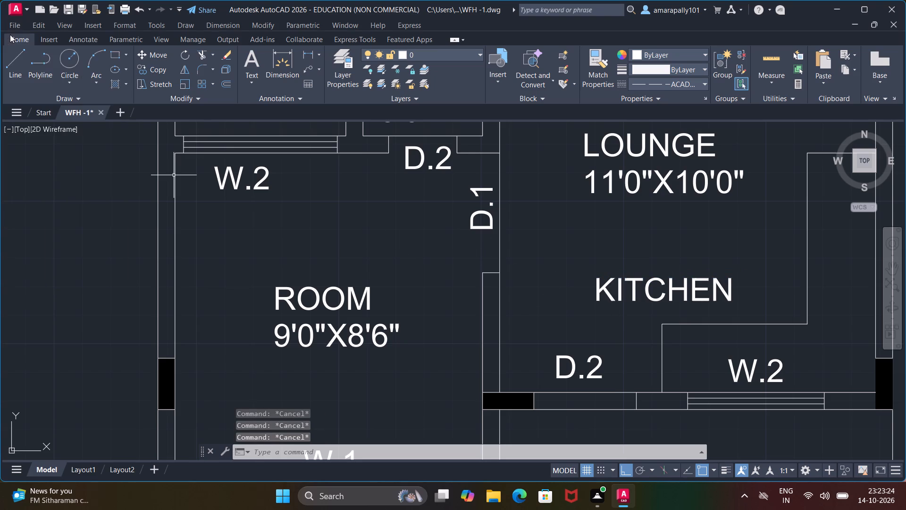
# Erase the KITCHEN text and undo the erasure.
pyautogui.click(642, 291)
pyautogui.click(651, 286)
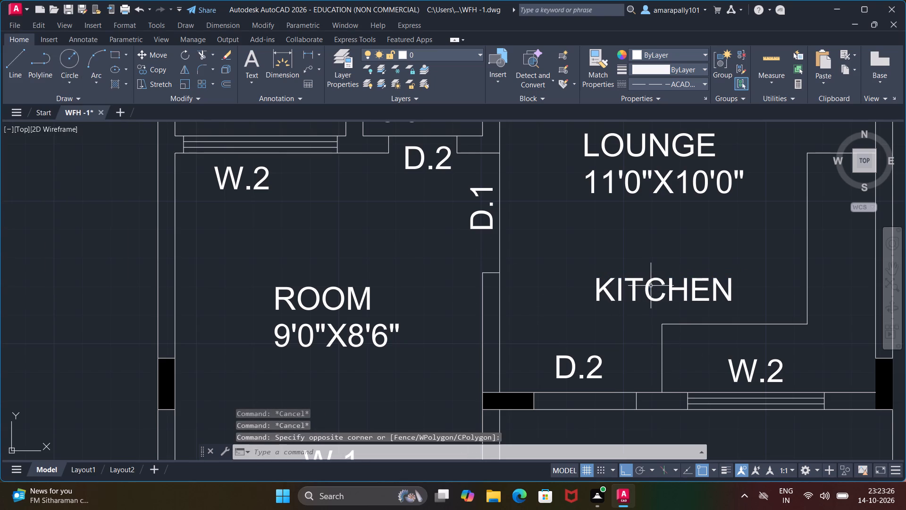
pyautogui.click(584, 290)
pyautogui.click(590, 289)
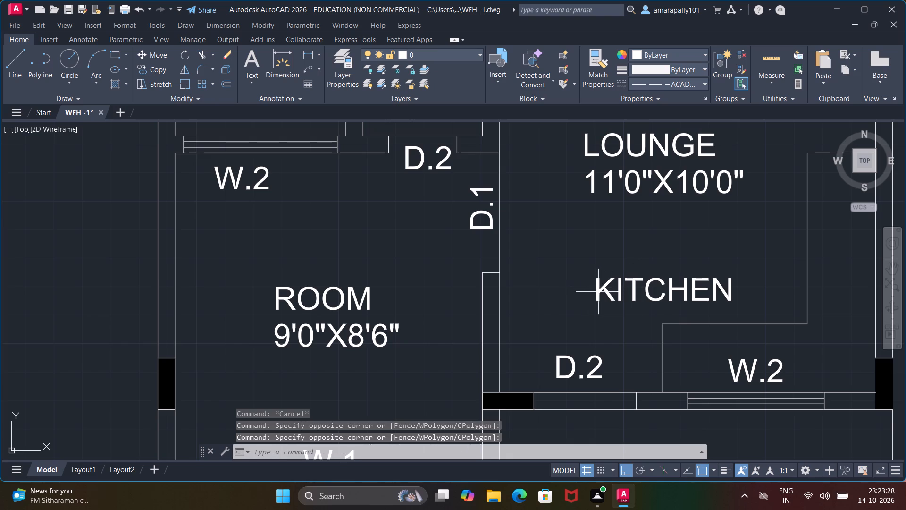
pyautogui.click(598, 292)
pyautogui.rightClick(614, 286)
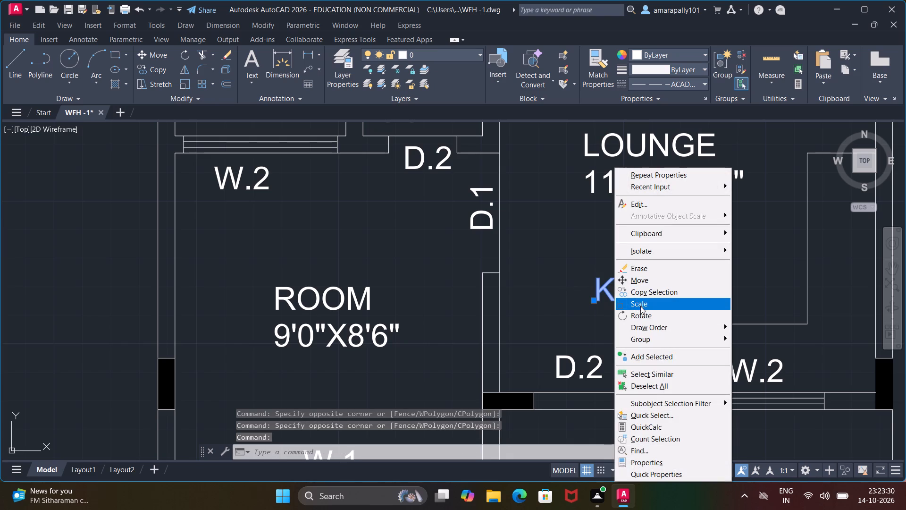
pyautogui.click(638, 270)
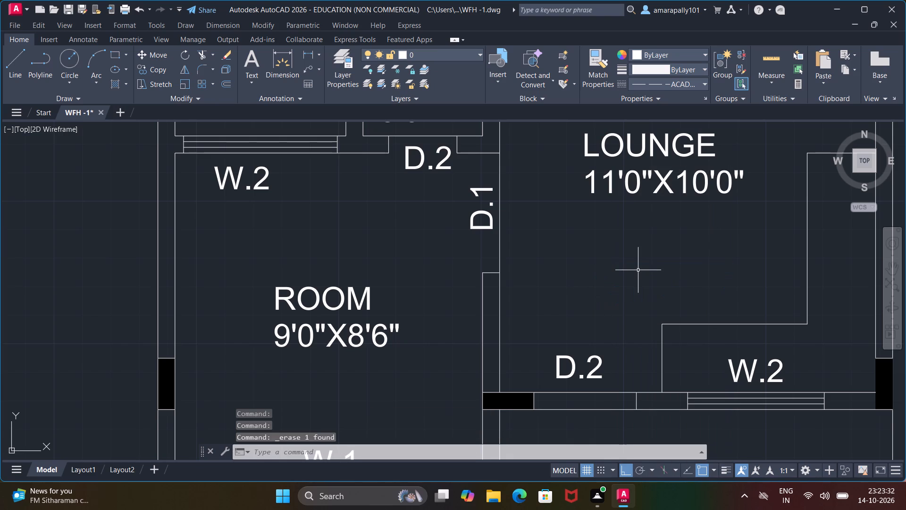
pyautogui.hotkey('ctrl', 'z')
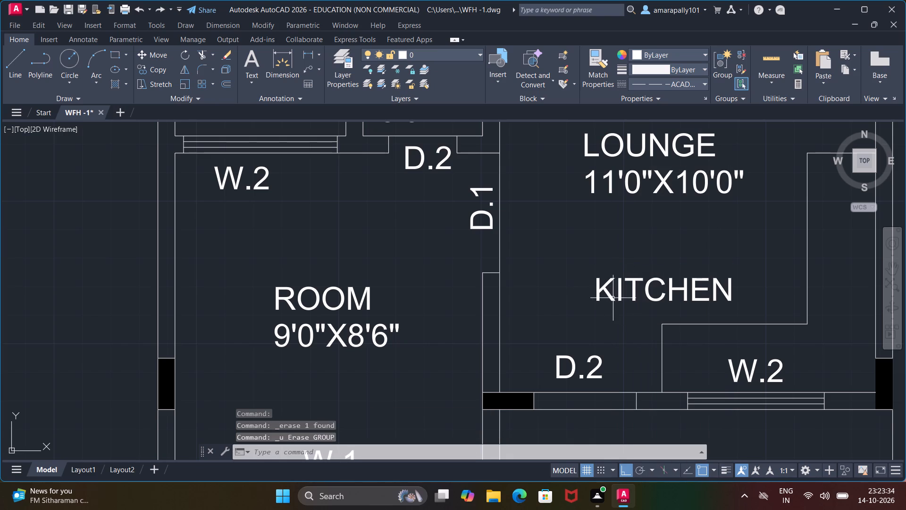
# Move the KITCHEN text horizontally to the right, above the kitchen counter near the W.2 window.
pyautogui.click(612, 298)
pyautogui.rightClick(612, 298)
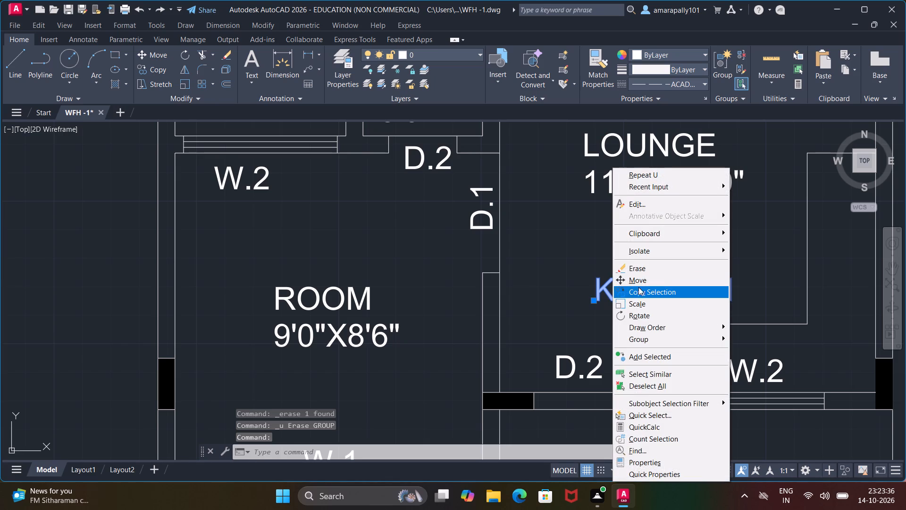
pyautogui.click(638, 284)
pyautogui.click(624, 300)
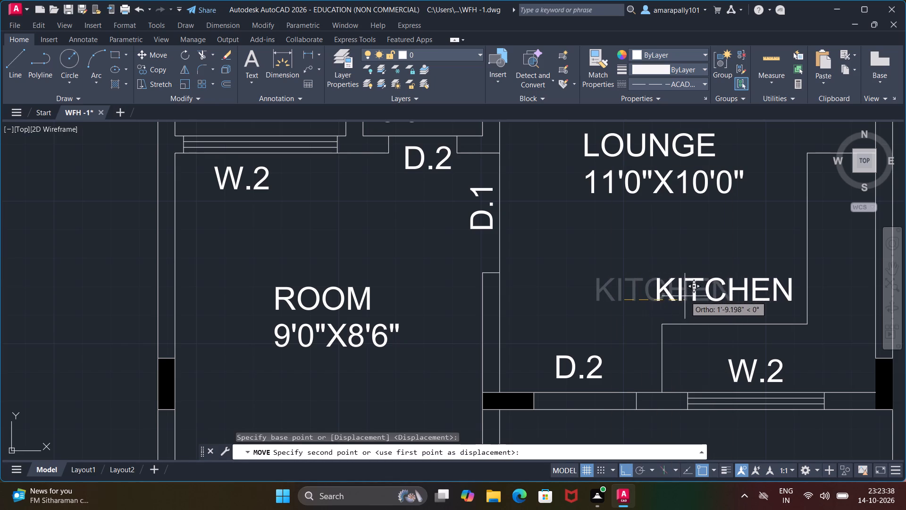
pyautogui.click(681, 298)
pyautogui.scroll(-2, 722, 269)
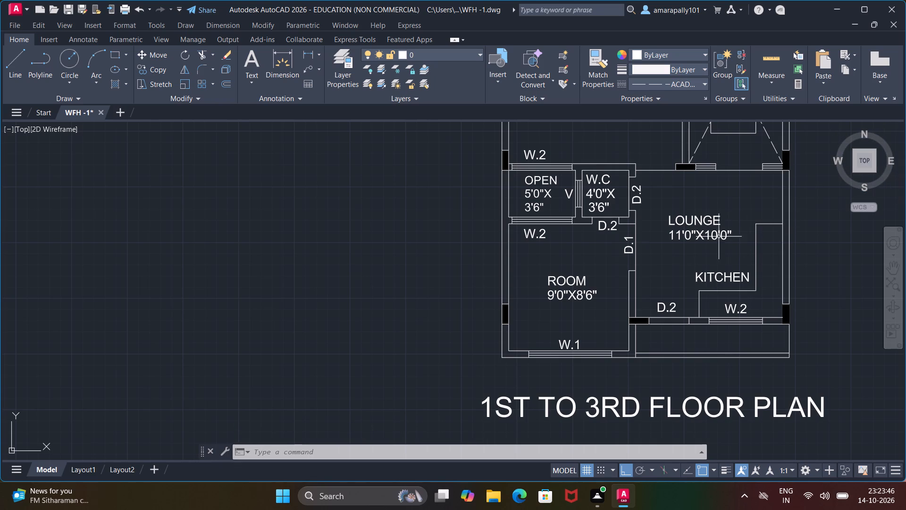
# Copy the A-A section marker from the ground floor plan onto the 1st to 3rd floor plan, aligning by the plans' lower-left corners.
pyautogui.scroll(-3, 609, 241)
pyautogui.moveTo(614, 213); pyautogui.dragTo(615, 374, button='middle')
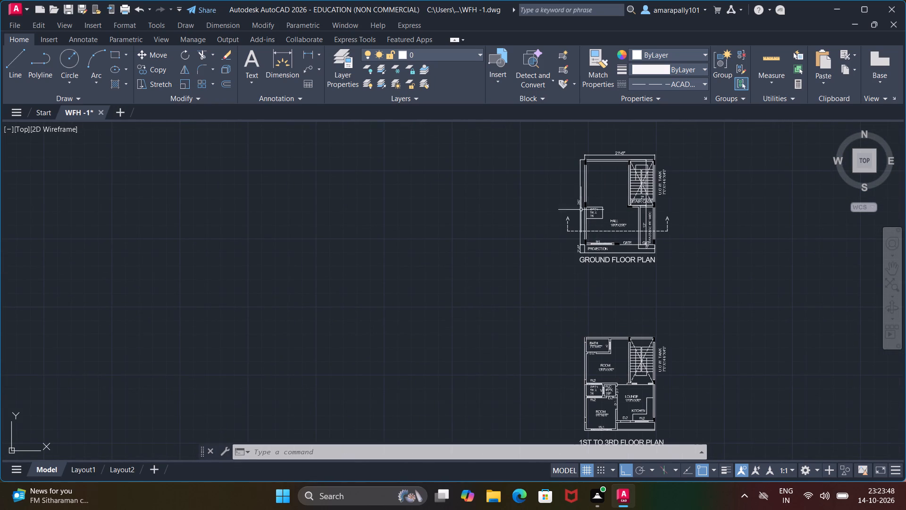
pyautogui.click(569, 222)
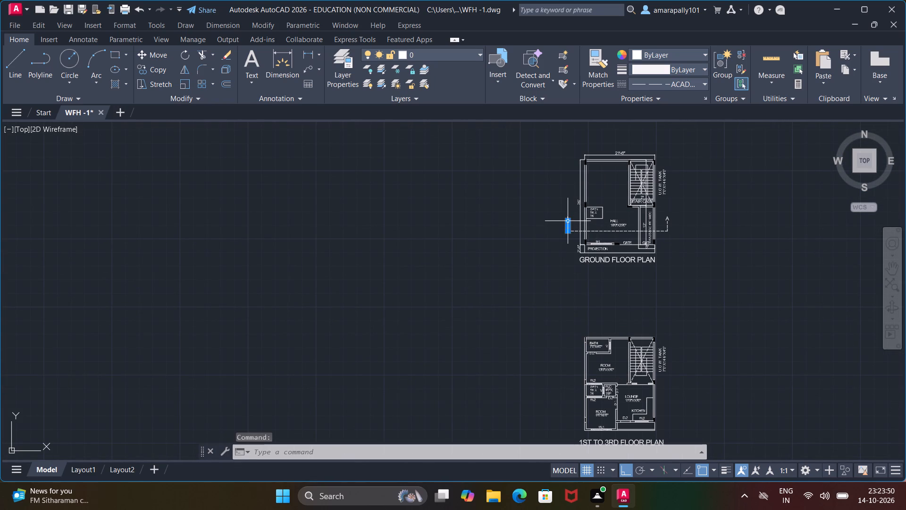
pyautogui.scroll(4, 570, 217)
pyautogui.click(559, 227)
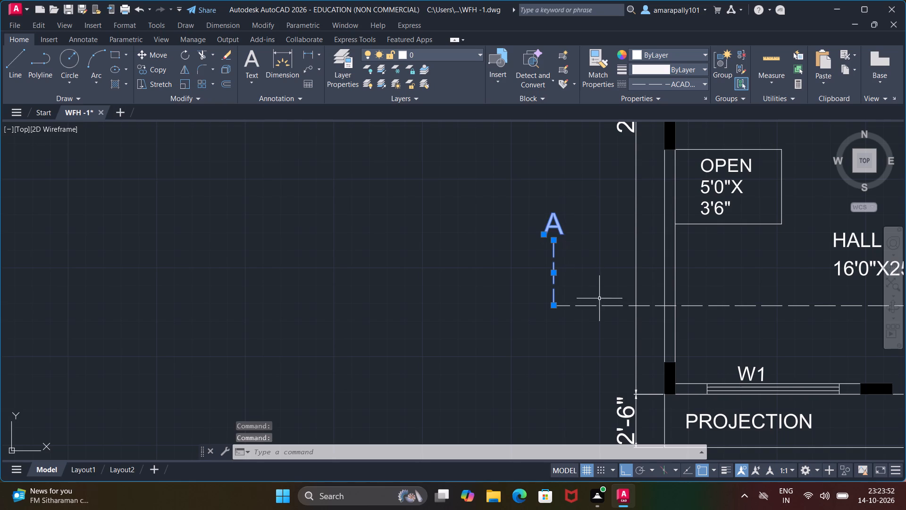
pyautogui.click(602, 307)
pyautogui.scroll(-4, 617, 300)
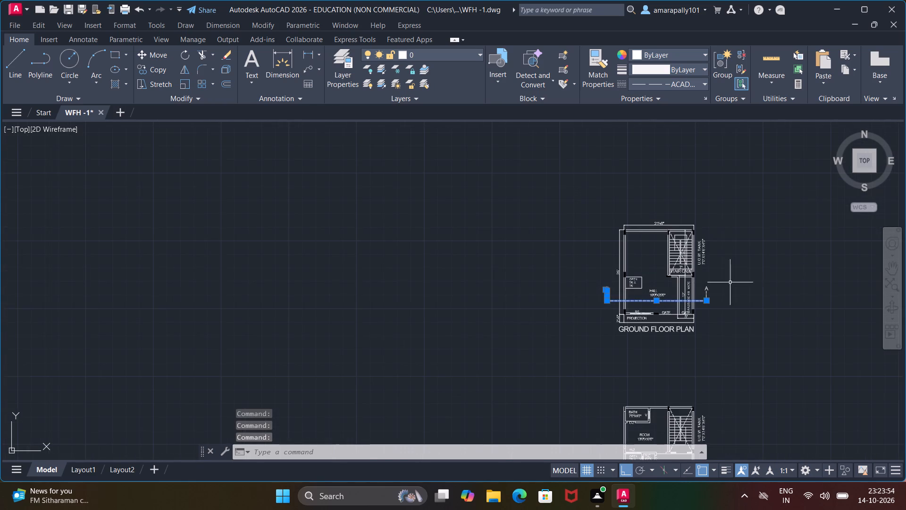
pyautogui.scroll(3, 707, 293)
pyautogui.click(700, 295)
pyautogui.click(699, 284)
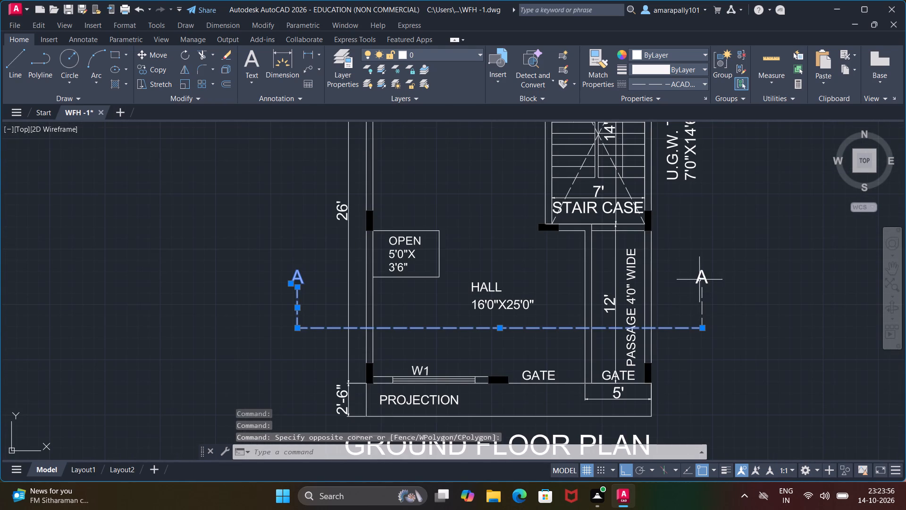
pyautogui.click(694, 261)
pyautogui.click(725, 303)
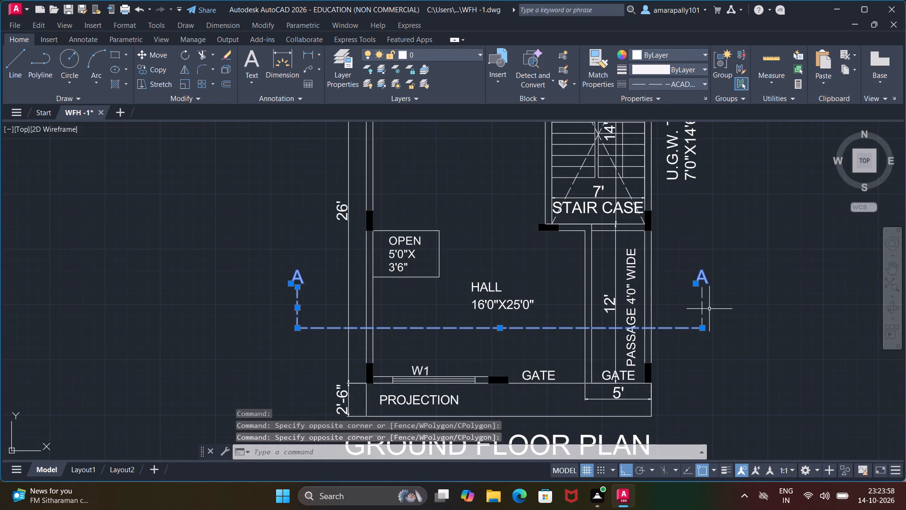
pyautogui.click(700, 308)
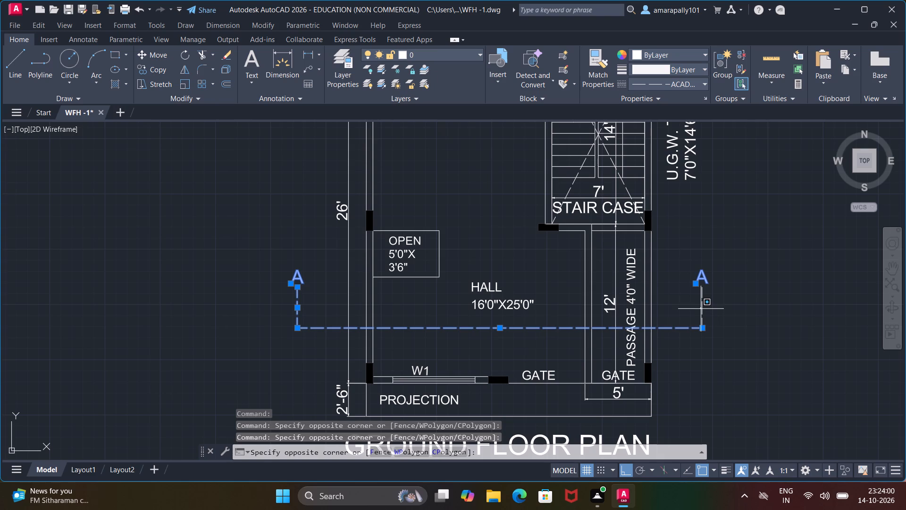
pyautogui.click(701, 309)
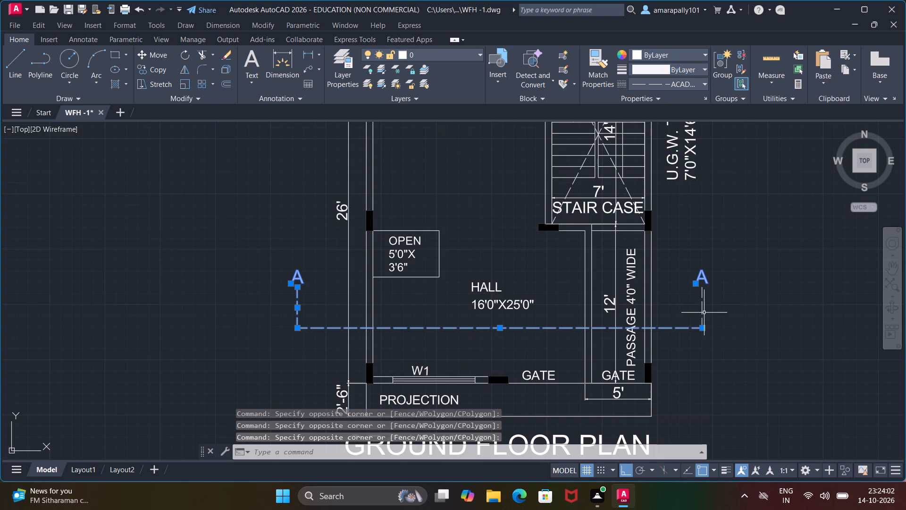
pyautogui.click(703, 314)
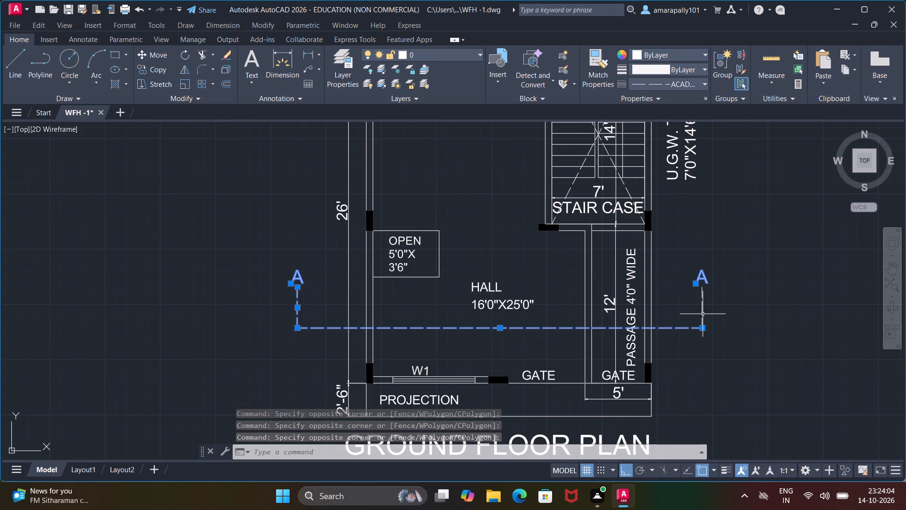
pyautogui.rightClick(745, 287)
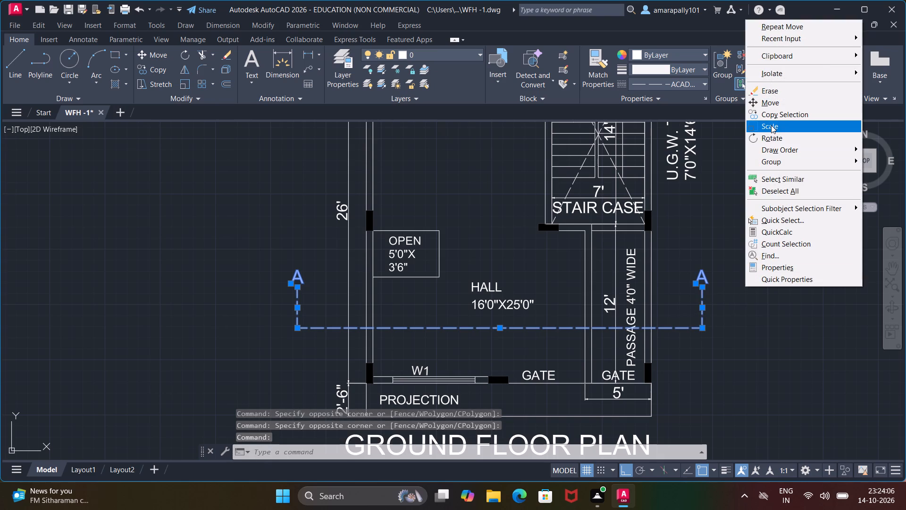
pyautogui.click(768, 118)
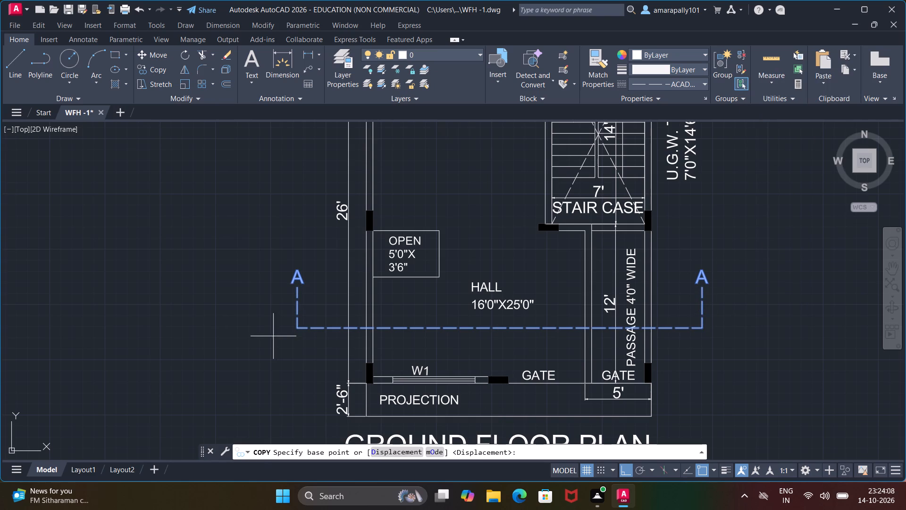
pyautogui.click(351, 420)
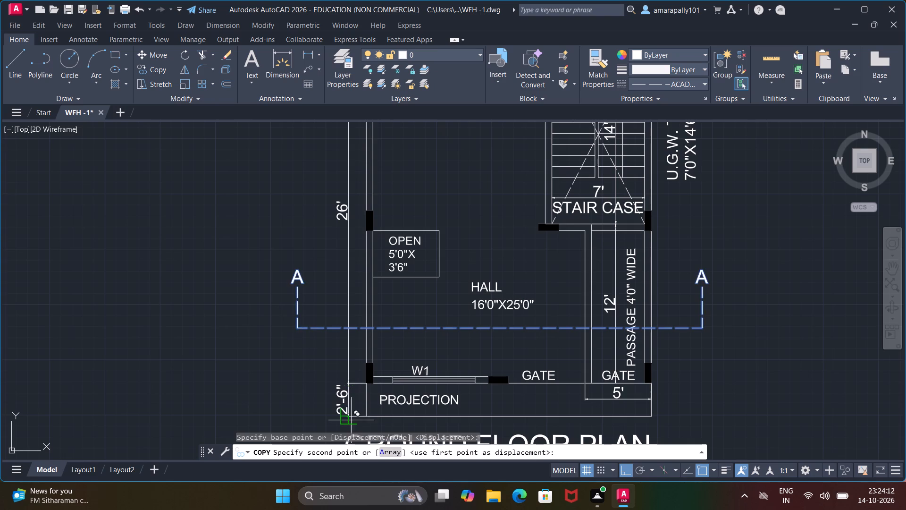
pyautogui.scroll(-1, 491, 476)
pyautogui.scroll(-4, 435, 381)
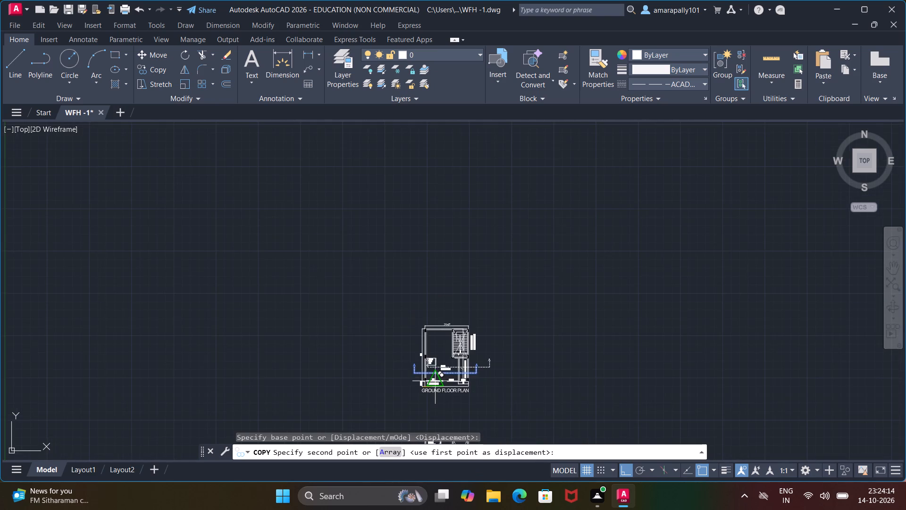
pyautogui.moveTo(425, 401); pyautogui.dragTo(462, 218, button='middle')
pyautogui.scroll(5, 472, 292)
pyautogui.moveTo(468, 315); pyautogui.dragTo(467, 309, button='middle')
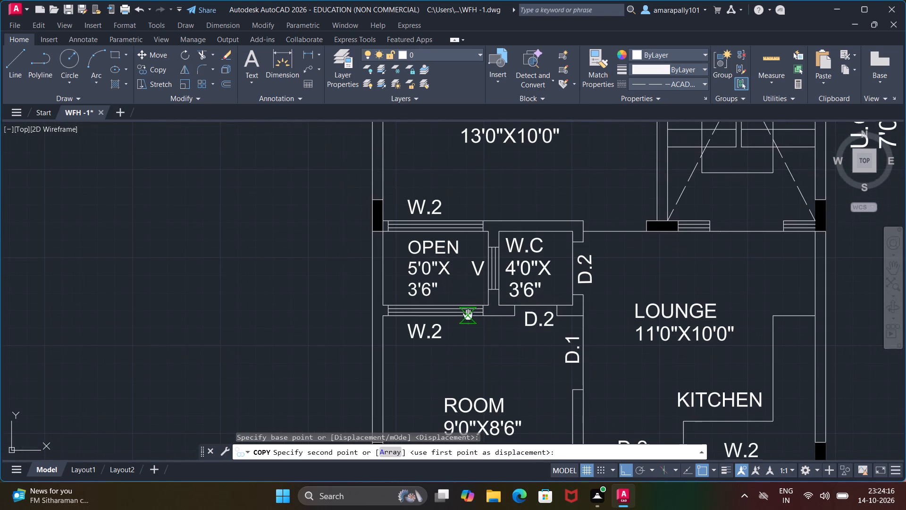
pyautogui.moveTo(467, 309); pyautogui.dragTo(475, 101, button='middle')
pyautogui.click(381, 312)
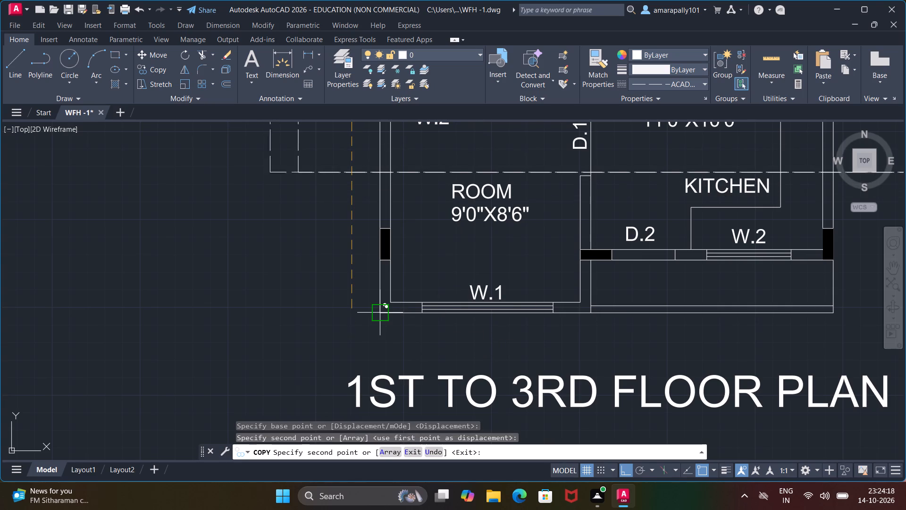
pyautogui.scroll(-3, 381, 312)
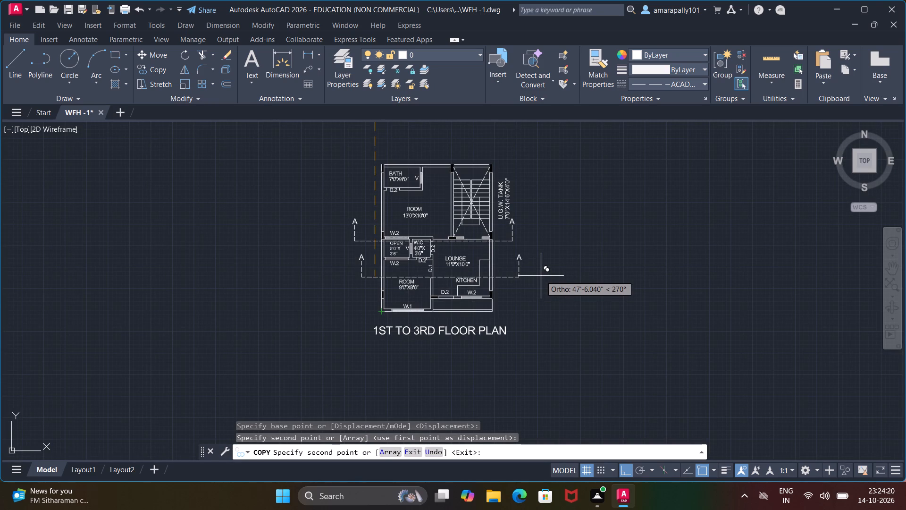
pyautogui.press('Escape')
pyautogui.press('Escape')
pyautogui.press('Escape')
# Move the whole copied A-A section marker slightly upward on the 1st to 3rd floor plan, so its line runs just above the KITCHEN text.
pyautogui.scroll(3, 394, 295)
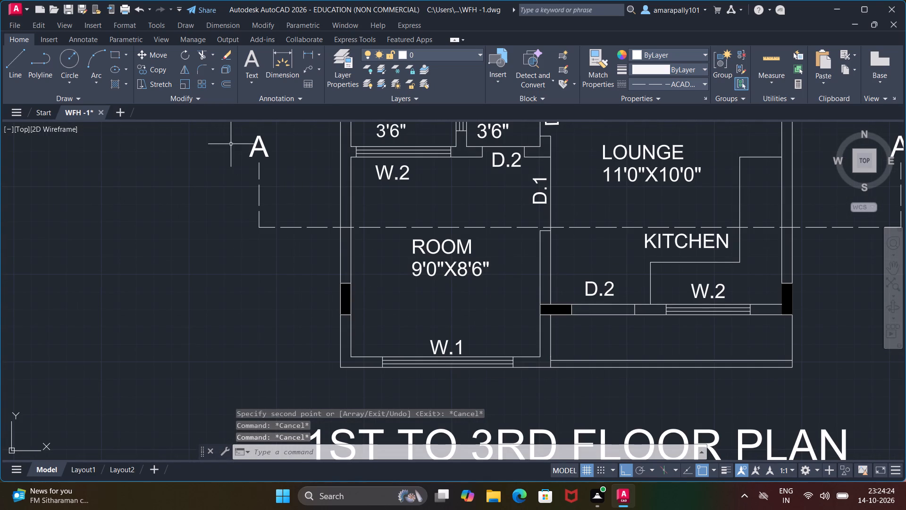
pyautogui.scroll(-1, 221, 135)
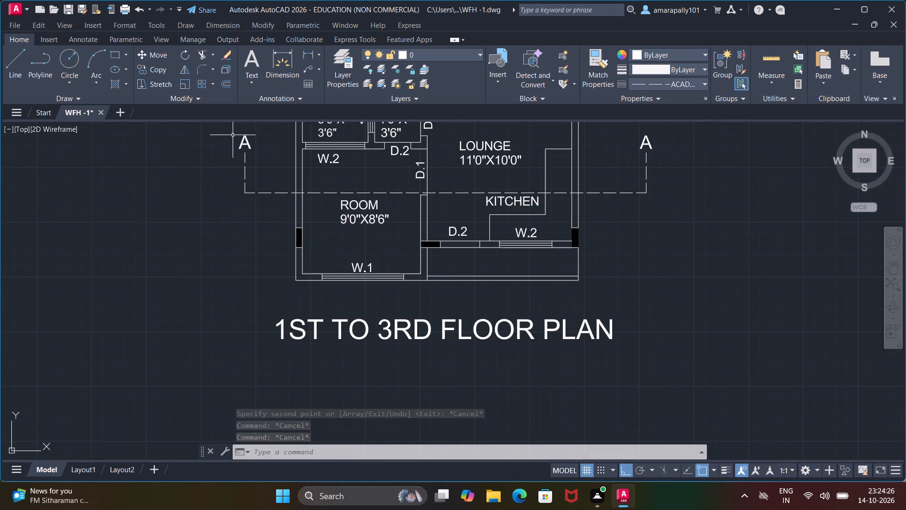
pyautogui.click(243, 141)
pyautogui.click(244, 175)
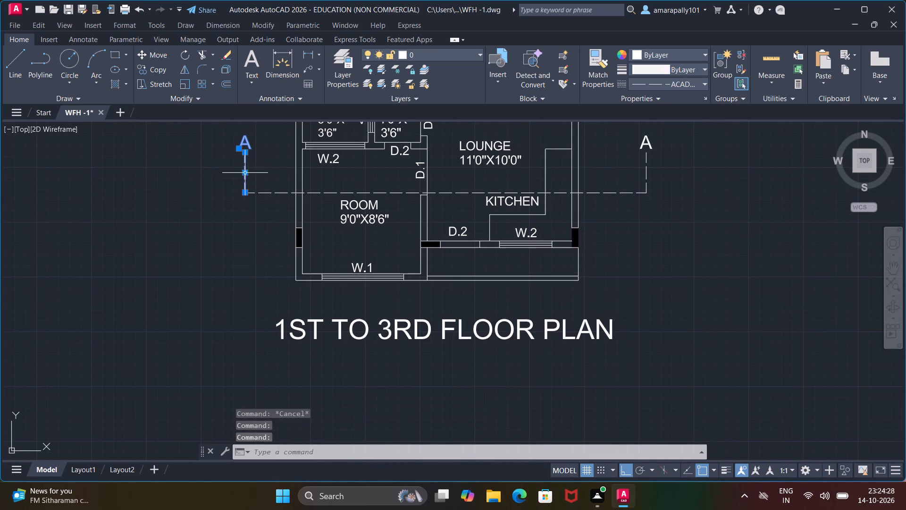
pyautogui.click(280, 194)
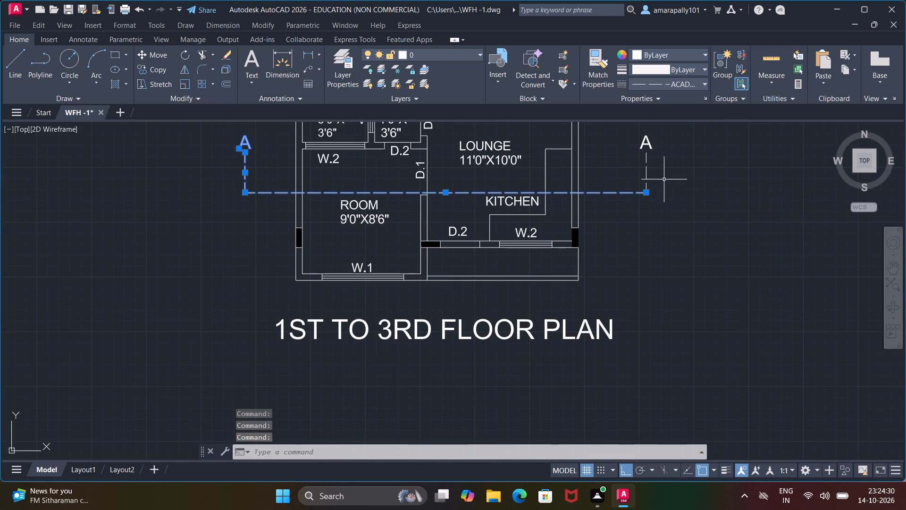
pyautogui.click(647, 174)
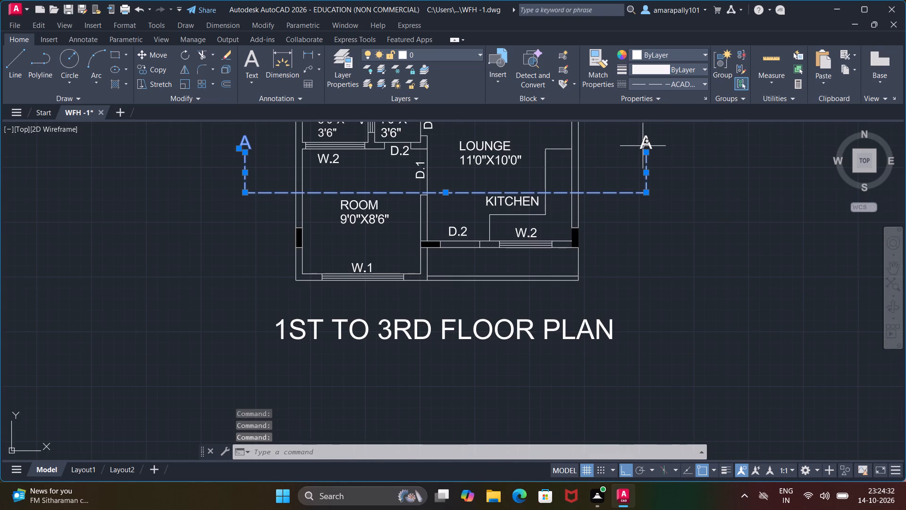
pyautogui.click(643, 146)
pyautogui.rightClick(642, 147)
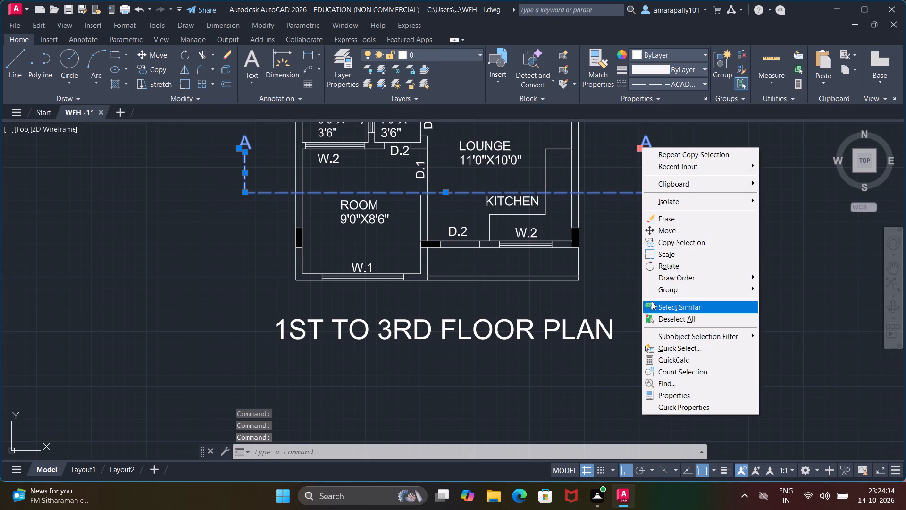
pyautogui.click(658, 228)
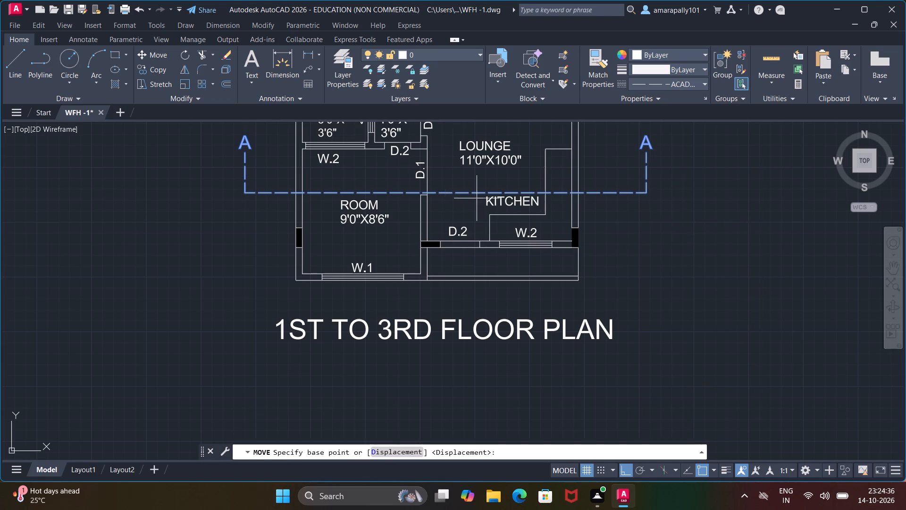
pyautogui.scroll(3, 452, 192)
pyautogui.click(353, 201)
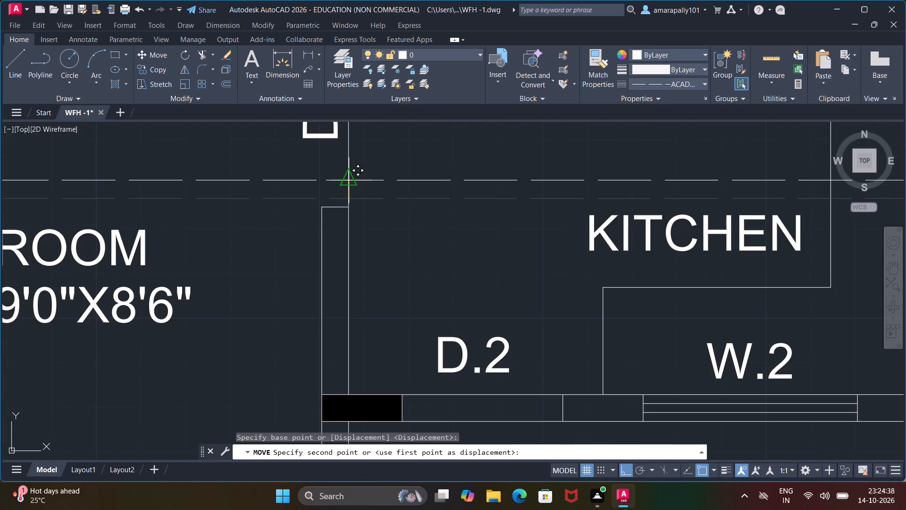
pyautogui.click(352, 177)
pyautogui.scroll(-3, 442, 184)
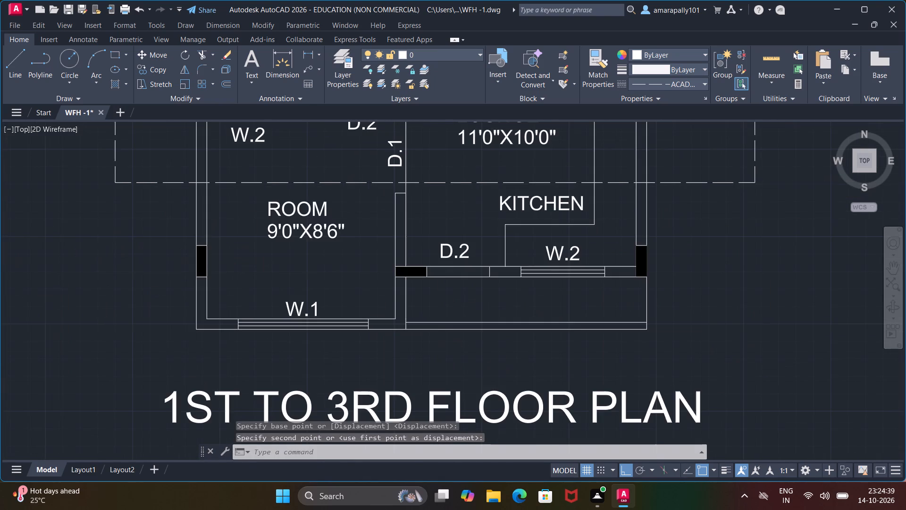
pyautogui.press('Escape')
pyautogui.press('Escape')
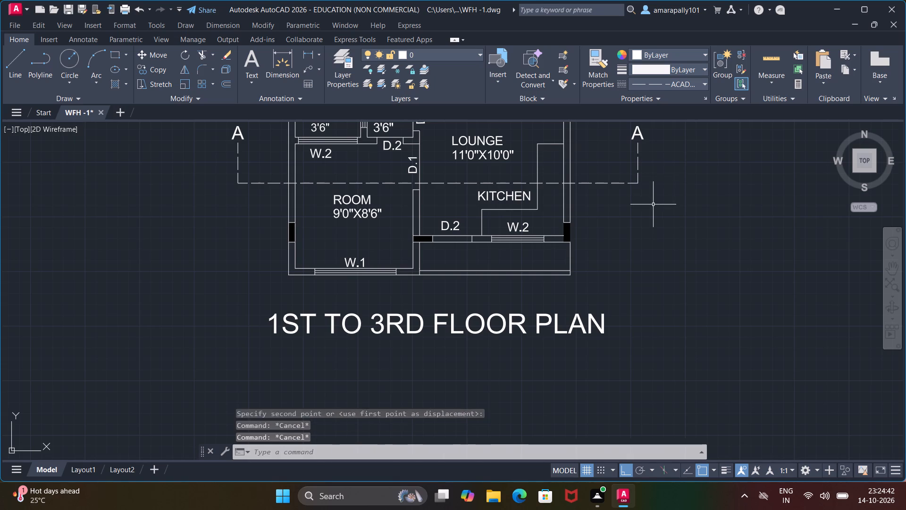
pyautogui.press('Escape')
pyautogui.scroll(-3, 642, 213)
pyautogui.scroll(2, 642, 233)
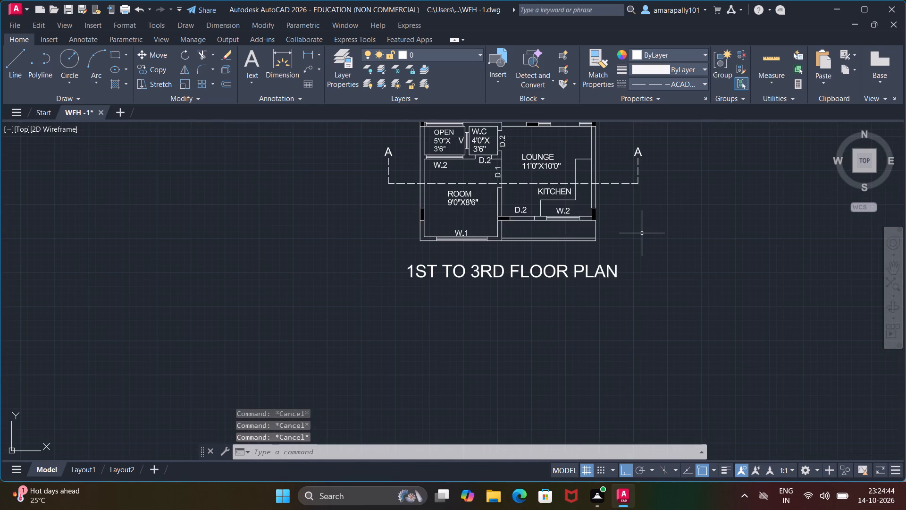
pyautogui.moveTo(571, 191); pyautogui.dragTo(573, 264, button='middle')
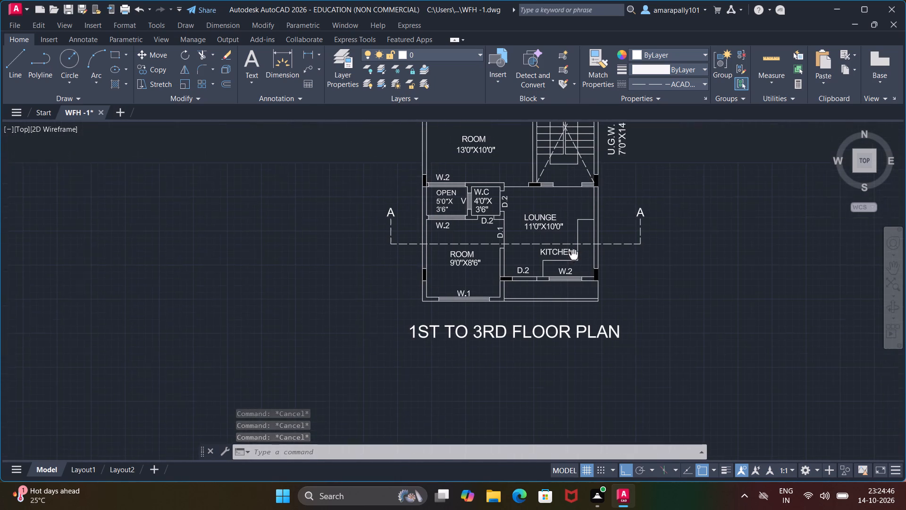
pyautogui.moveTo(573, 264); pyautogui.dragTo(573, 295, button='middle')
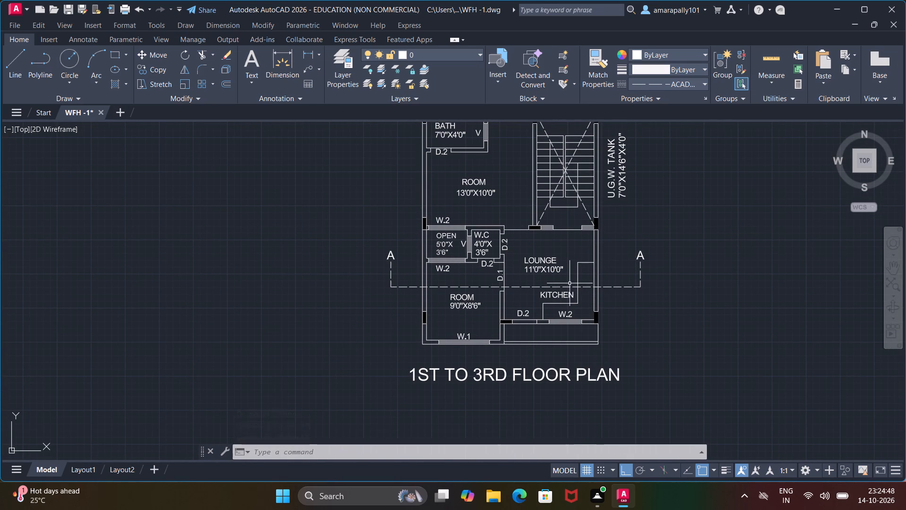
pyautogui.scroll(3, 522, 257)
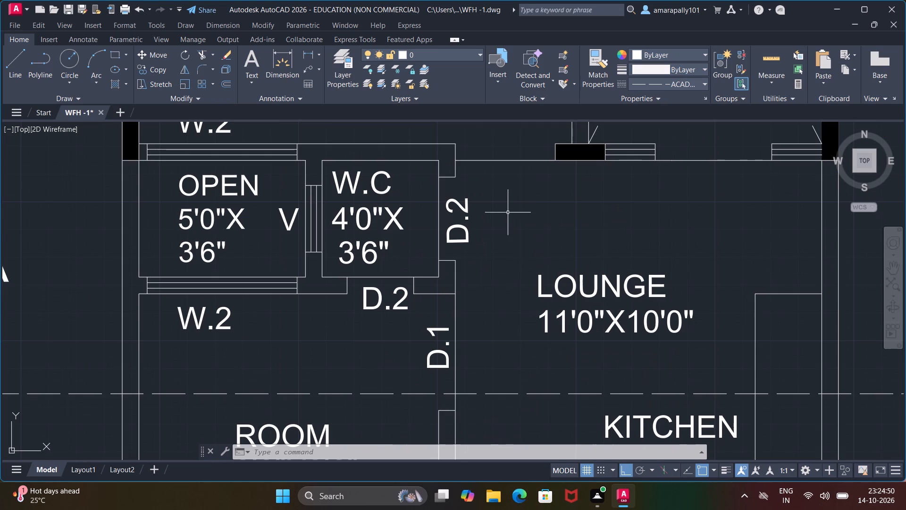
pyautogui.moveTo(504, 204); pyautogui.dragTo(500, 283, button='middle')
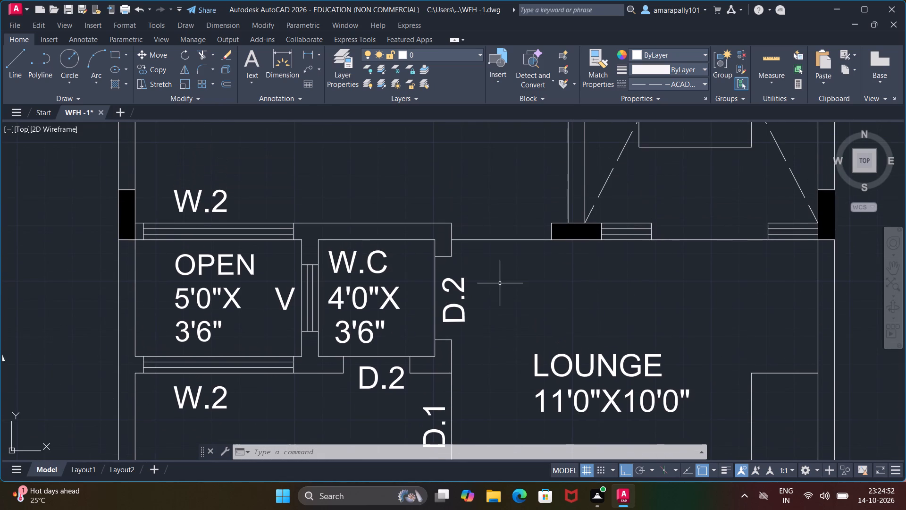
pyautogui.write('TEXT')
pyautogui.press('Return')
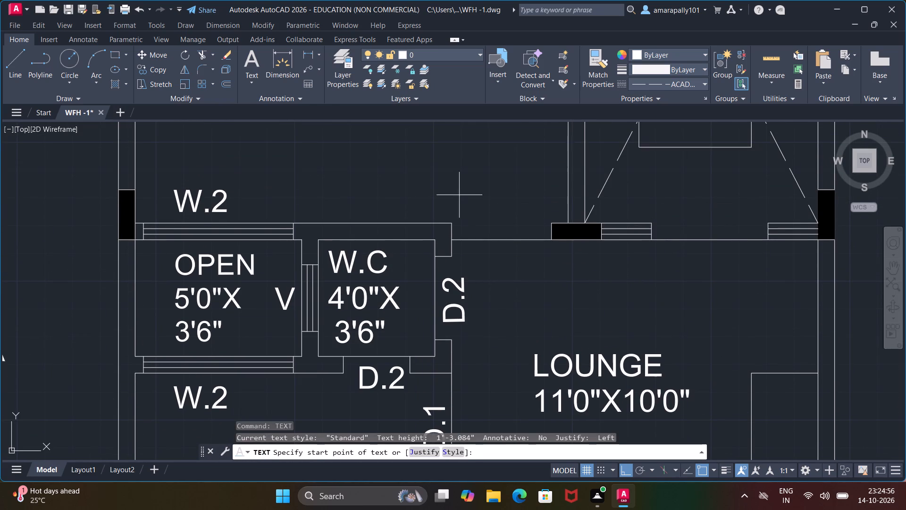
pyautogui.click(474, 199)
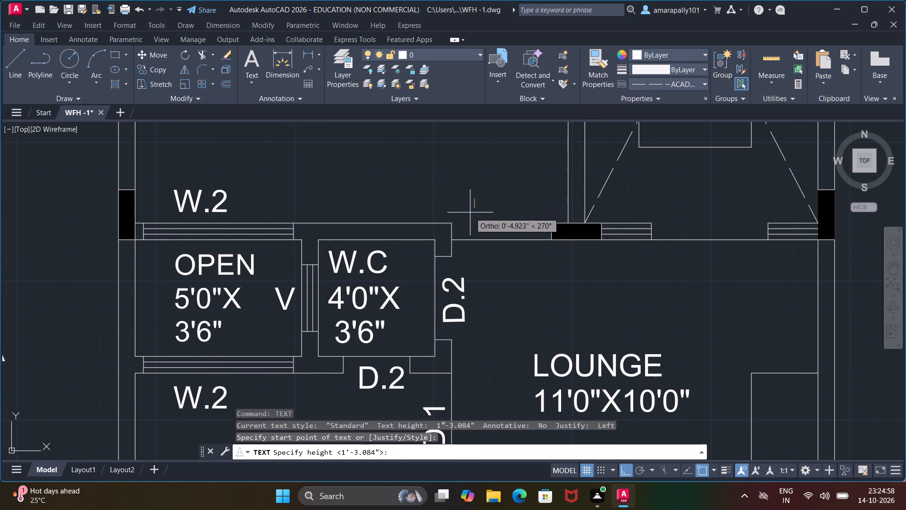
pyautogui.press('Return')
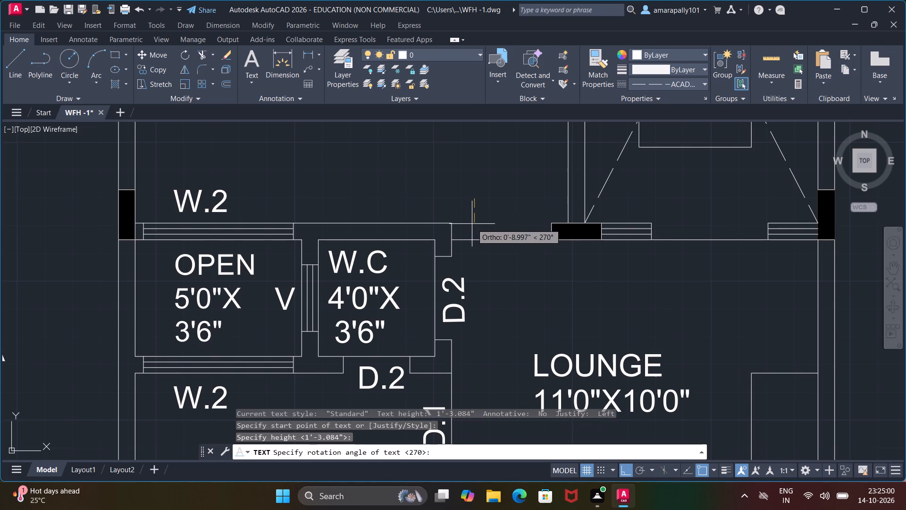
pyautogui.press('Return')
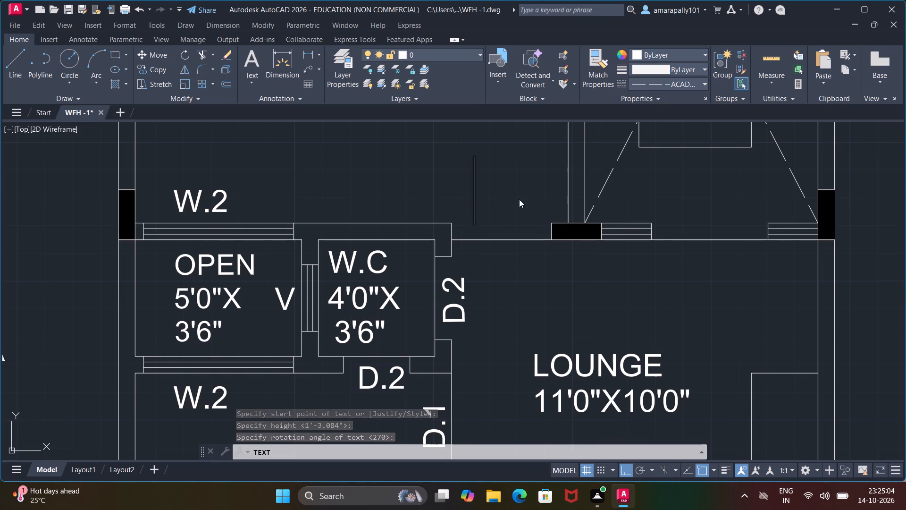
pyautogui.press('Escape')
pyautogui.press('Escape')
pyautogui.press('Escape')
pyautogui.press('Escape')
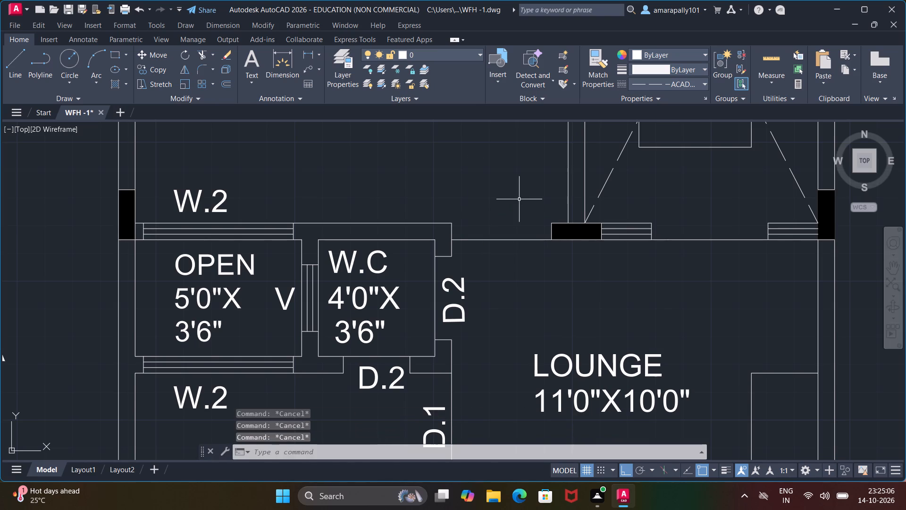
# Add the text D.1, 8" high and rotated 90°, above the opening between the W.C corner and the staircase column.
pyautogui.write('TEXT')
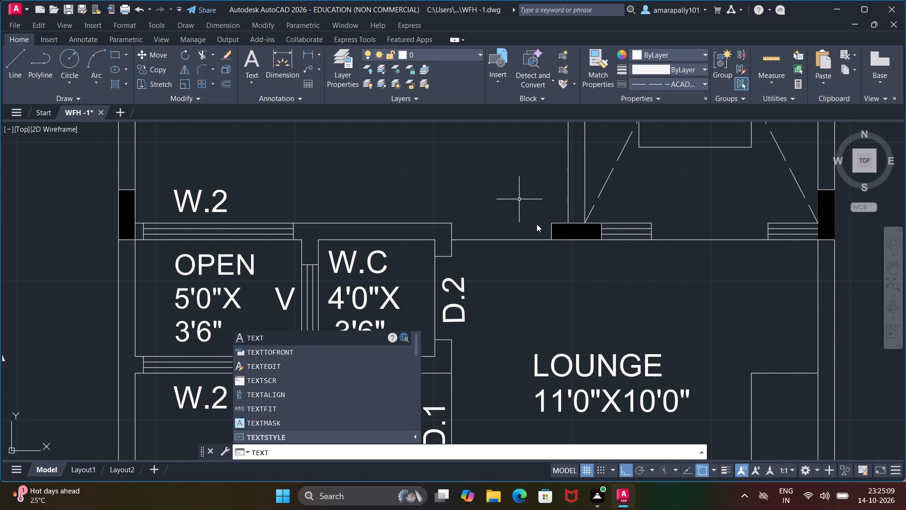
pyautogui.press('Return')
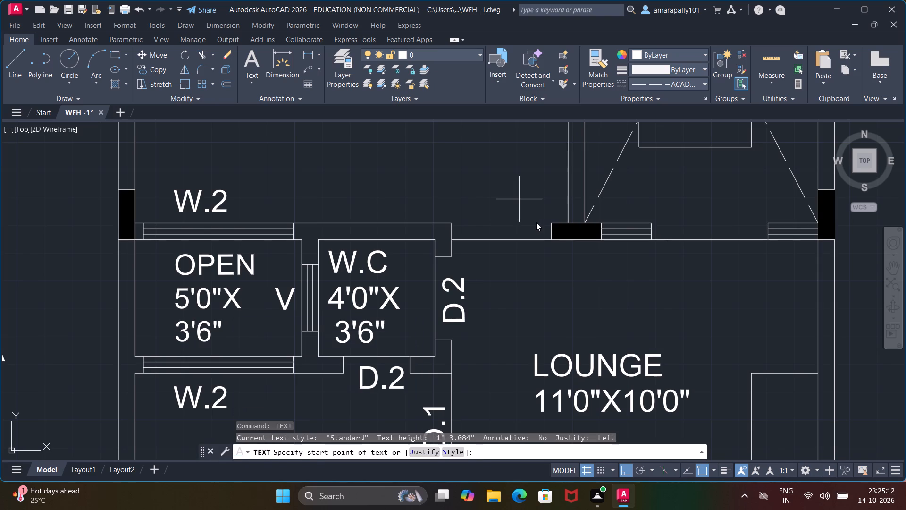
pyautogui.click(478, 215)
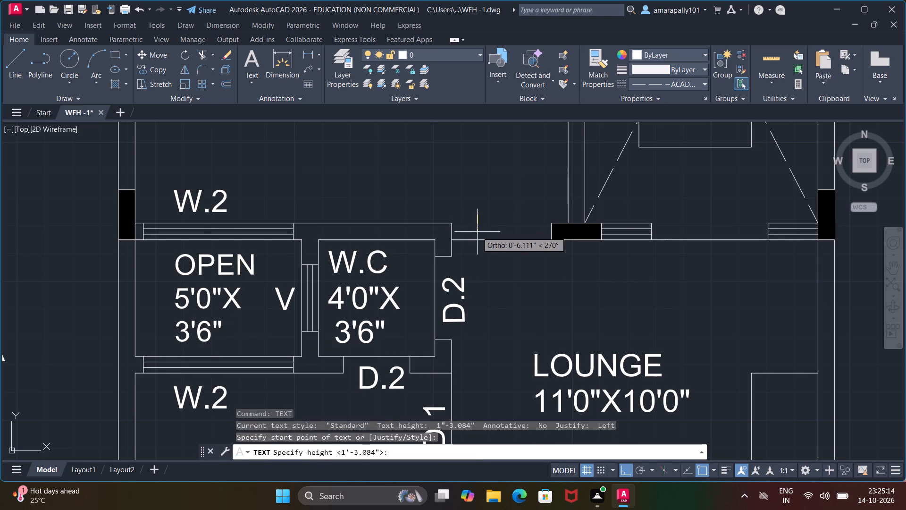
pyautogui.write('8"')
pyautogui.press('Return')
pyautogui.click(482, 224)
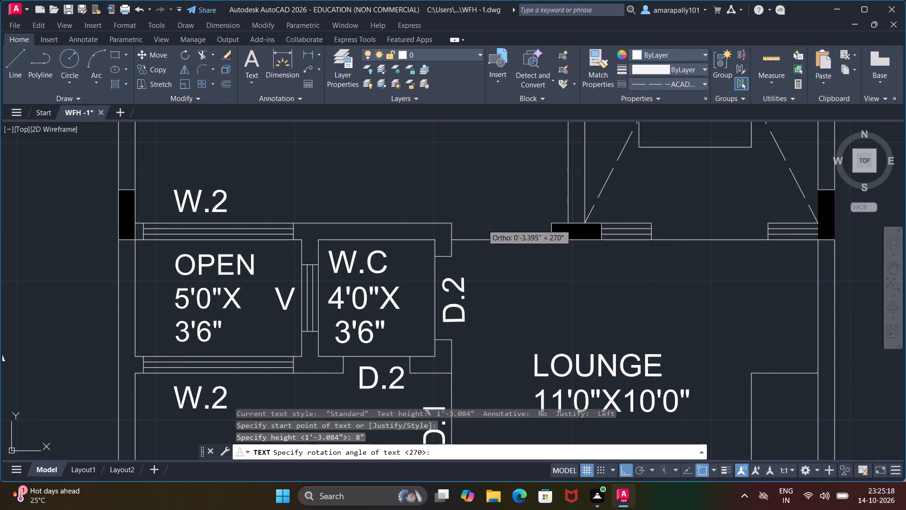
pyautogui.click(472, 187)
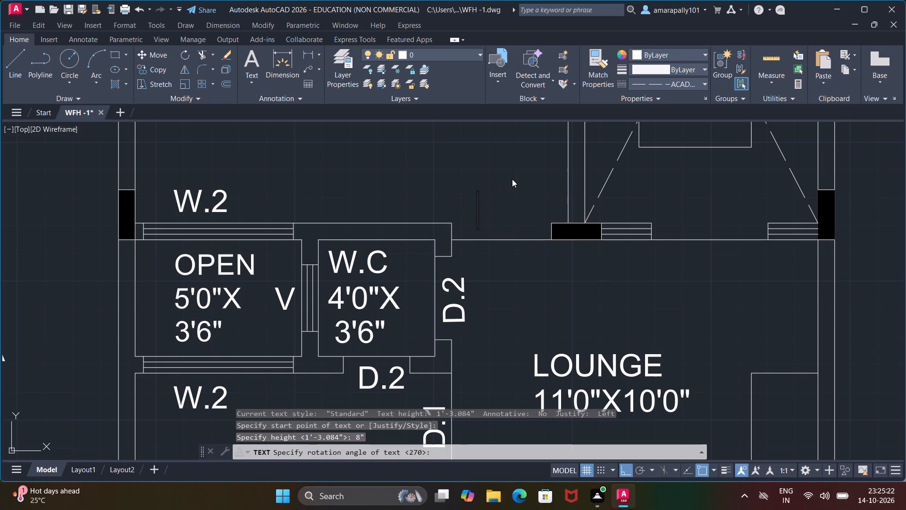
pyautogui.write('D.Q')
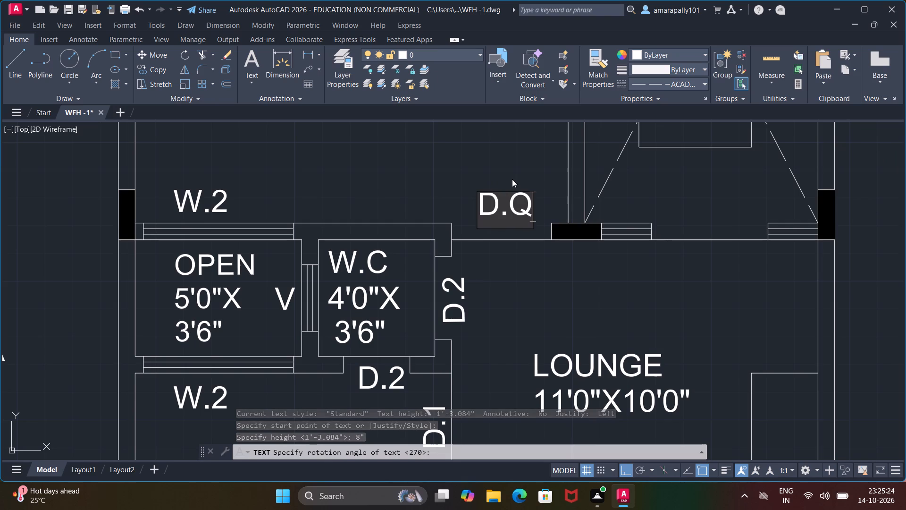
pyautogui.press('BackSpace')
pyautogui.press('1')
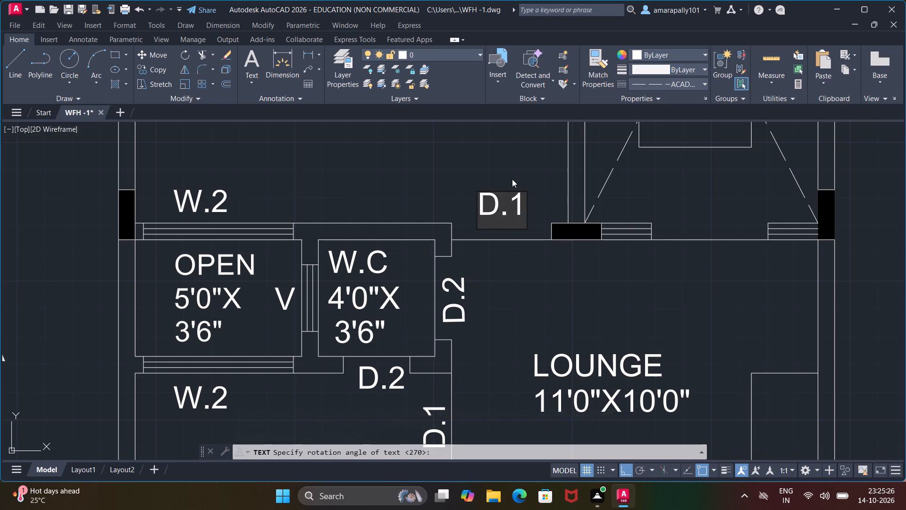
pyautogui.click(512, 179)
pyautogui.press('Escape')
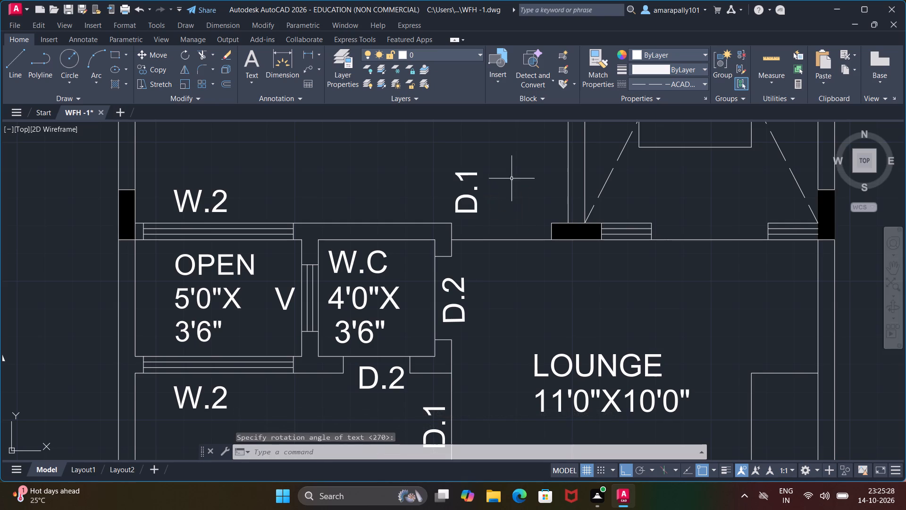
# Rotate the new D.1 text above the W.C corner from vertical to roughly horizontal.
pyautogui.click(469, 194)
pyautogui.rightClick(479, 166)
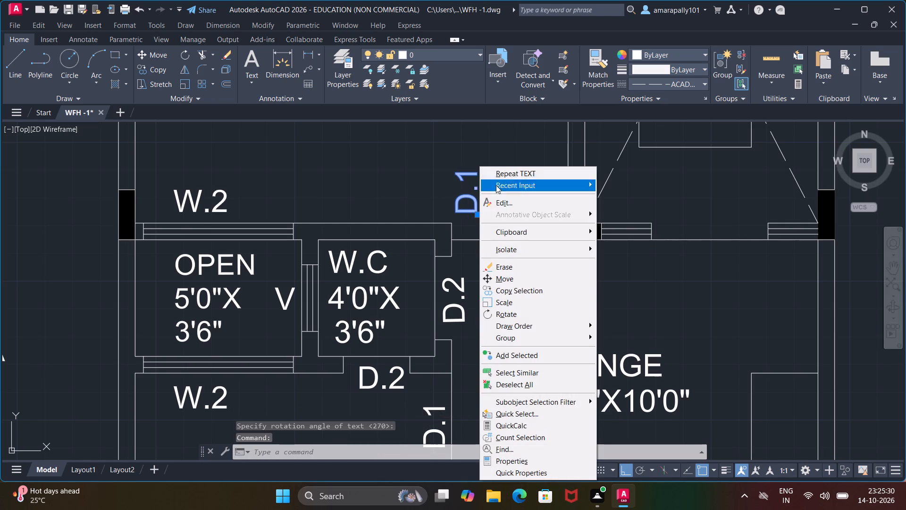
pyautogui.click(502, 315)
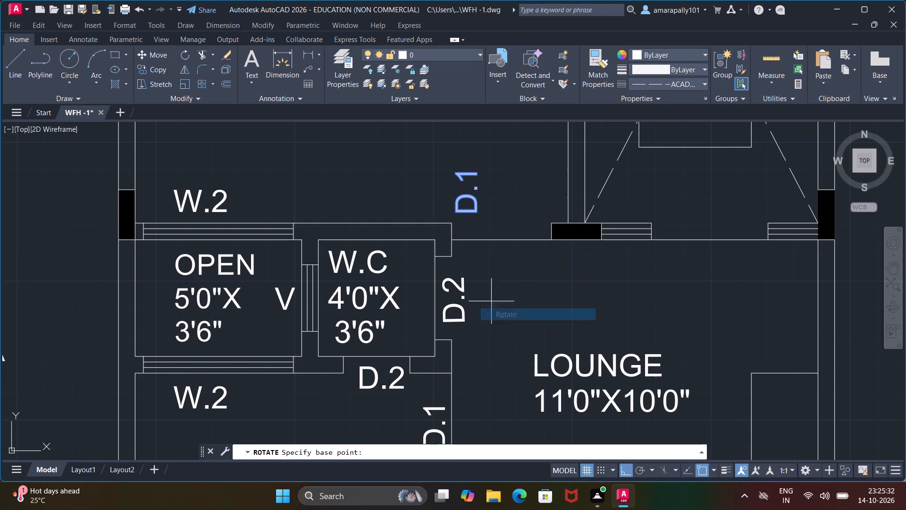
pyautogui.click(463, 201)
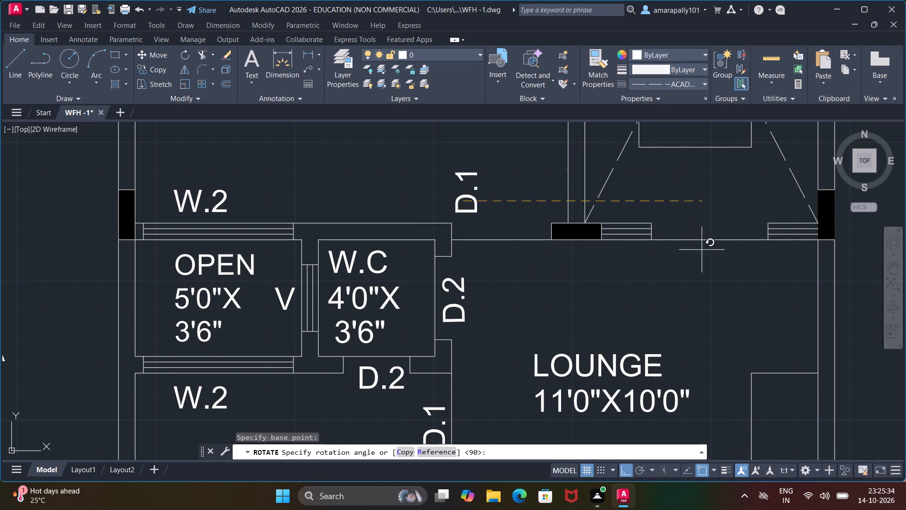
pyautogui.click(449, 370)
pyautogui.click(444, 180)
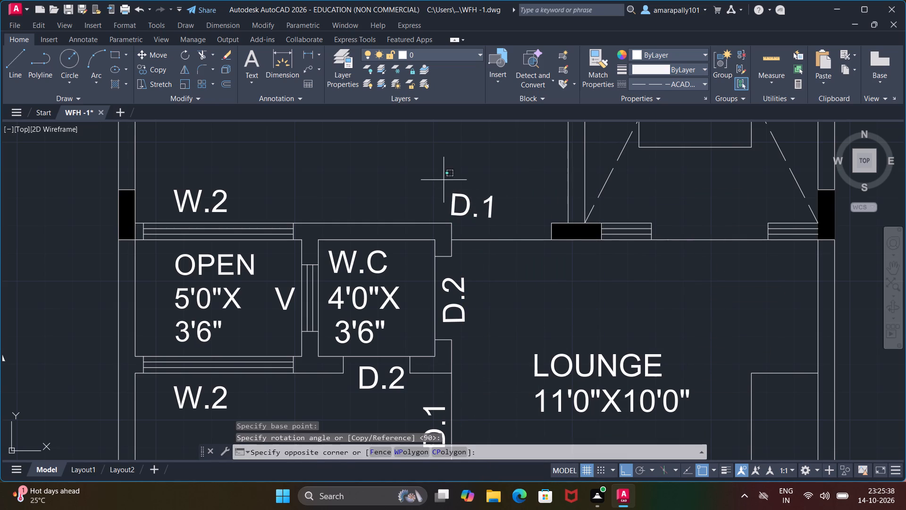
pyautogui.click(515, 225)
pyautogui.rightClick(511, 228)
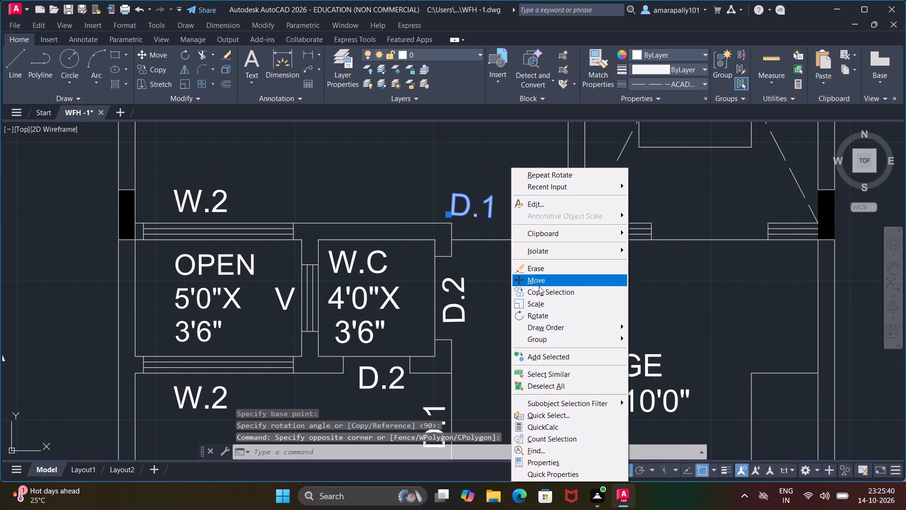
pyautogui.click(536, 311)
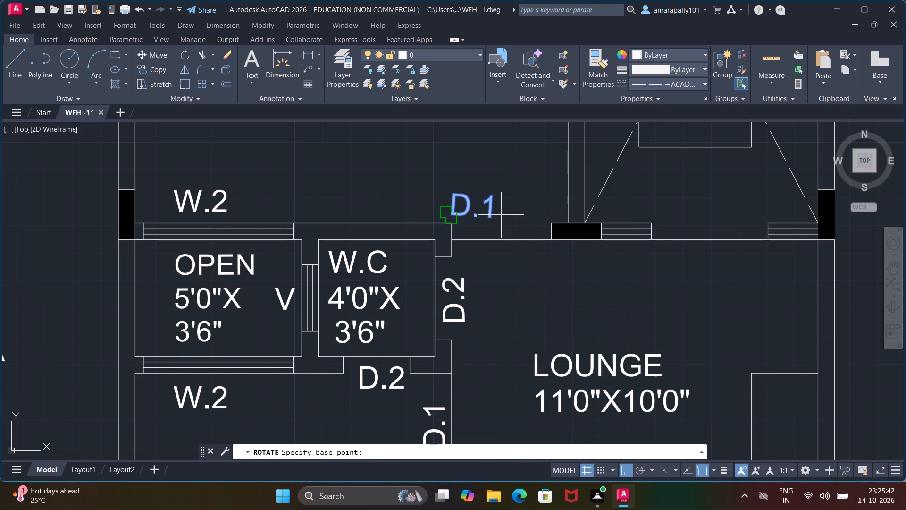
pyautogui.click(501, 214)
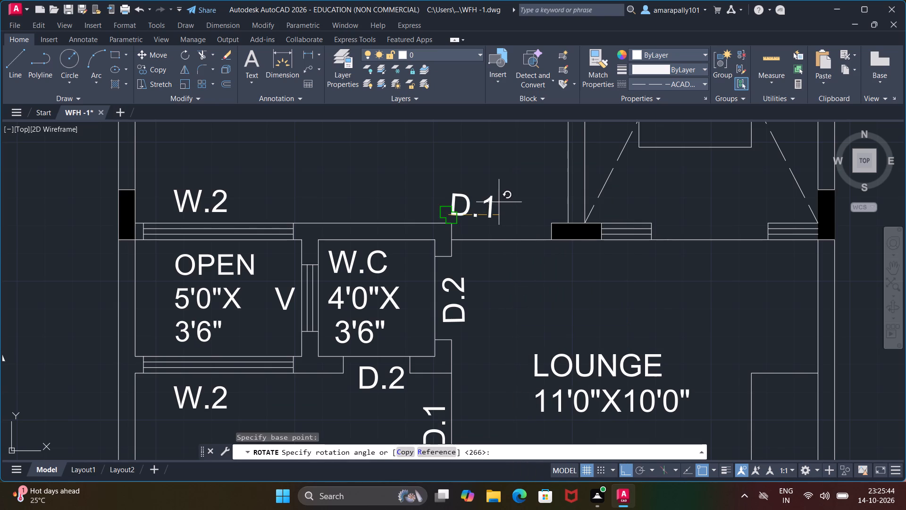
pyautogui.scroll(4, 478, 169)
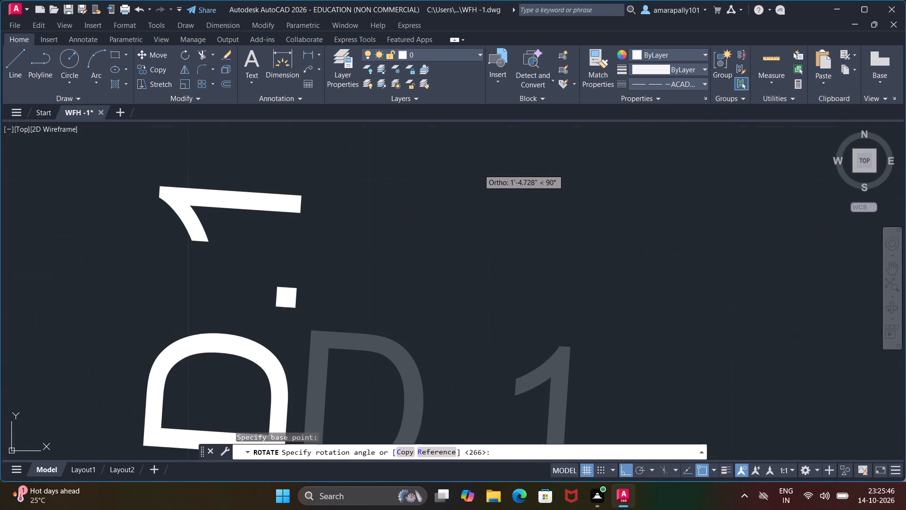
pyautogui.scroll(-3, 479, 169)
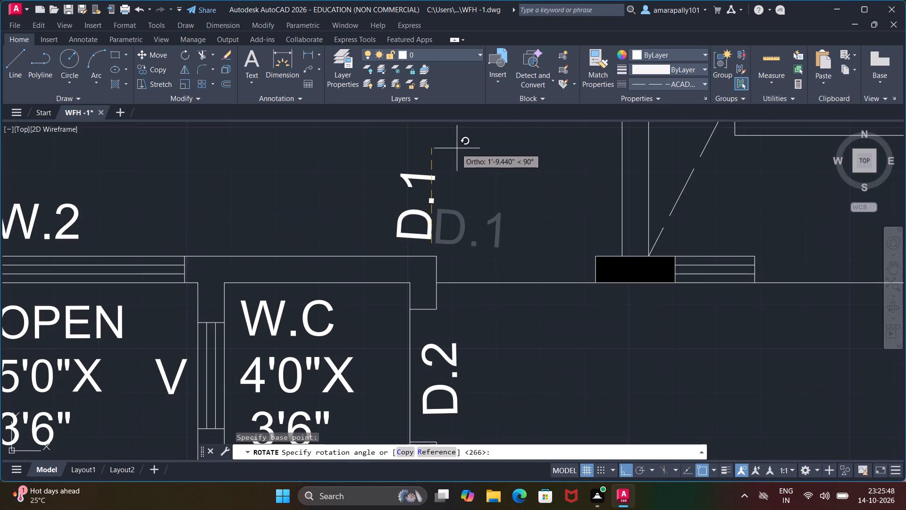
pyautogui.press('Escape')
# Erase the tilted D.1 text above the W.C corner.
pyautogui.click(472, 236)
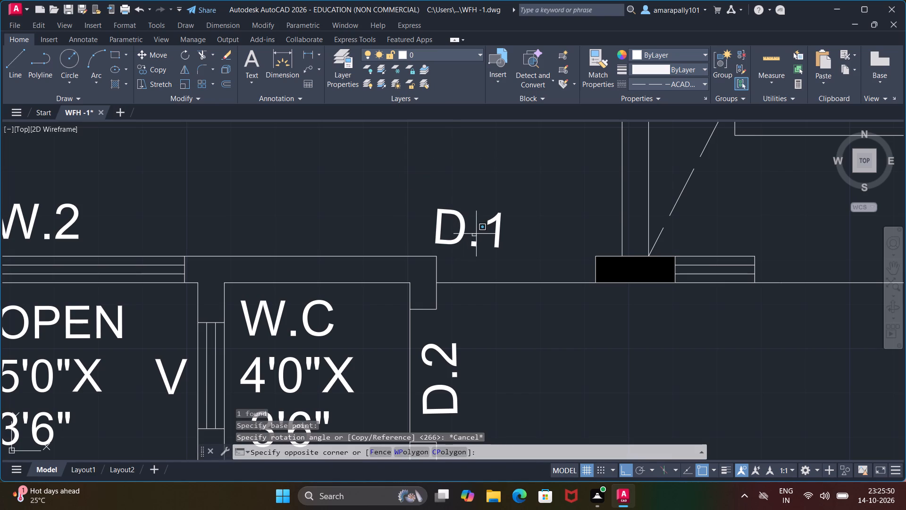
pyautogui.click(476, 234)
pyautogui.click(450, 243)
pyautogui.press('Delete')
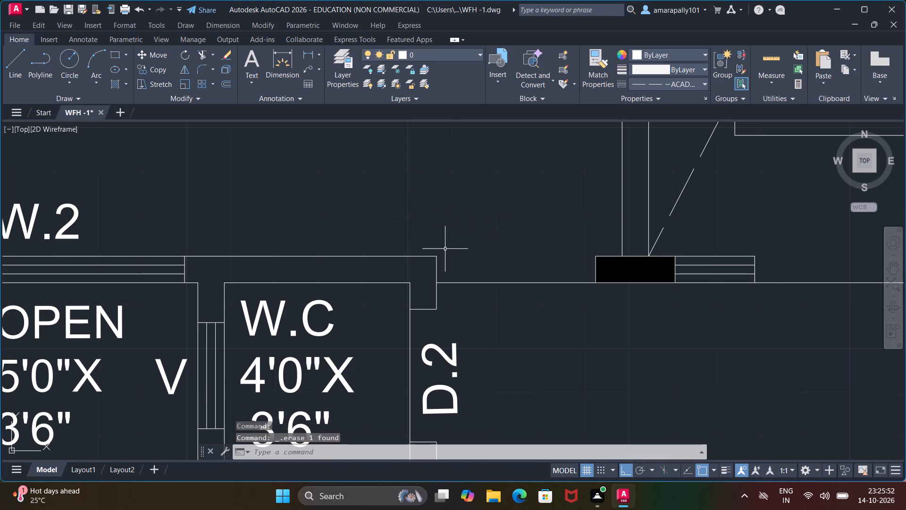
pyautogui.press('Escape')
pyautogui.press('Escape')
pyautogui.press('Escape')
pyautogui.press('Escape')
# Add horizontal D.1 text, 8" high, above the opening between the W.C corner and the staircase column.
pyautogui.write('TEXT')
pyautogui.press('Return')
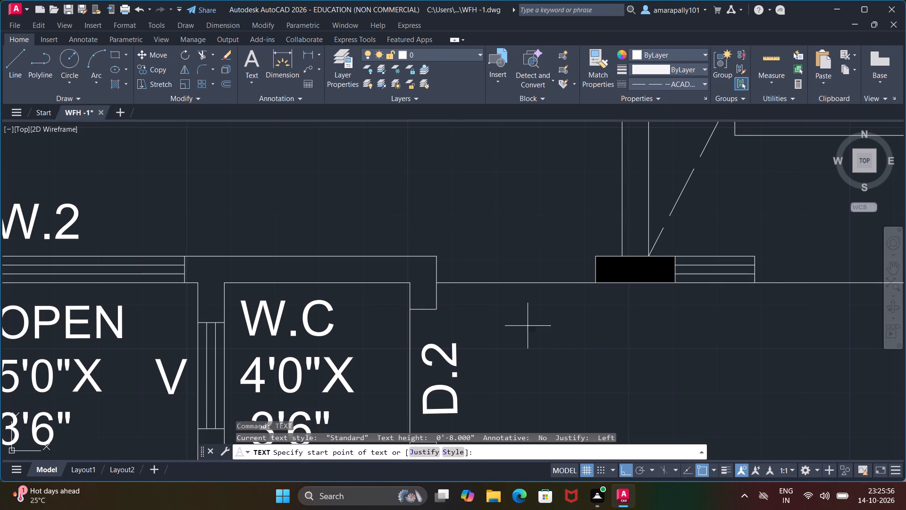
pyautogui.click(484, 204)
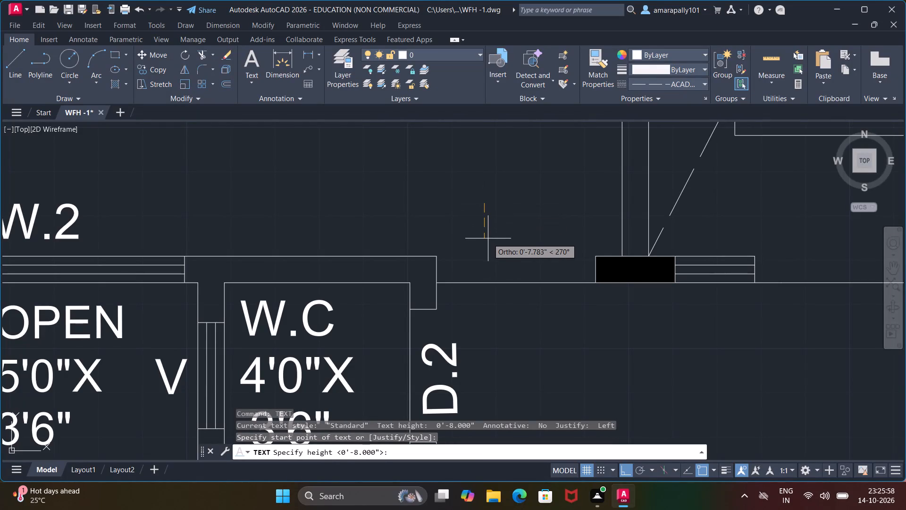
pyautogui.write('8"')
pyautogui.press('Return')
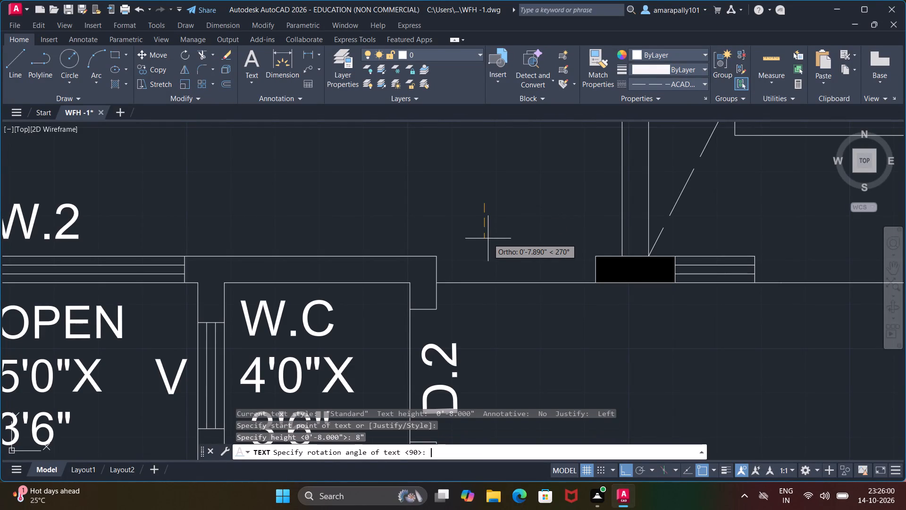
pyautogui.click(488, 238)
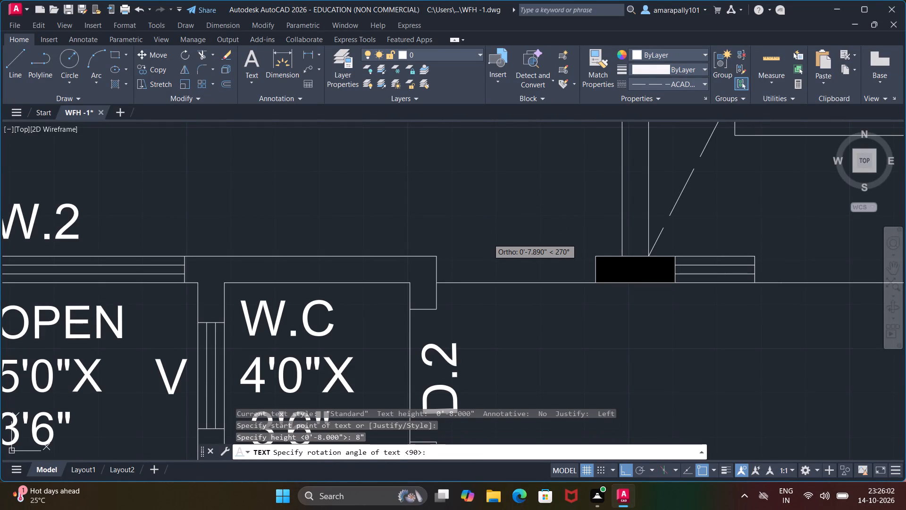
pyautogui.click(481, 242)
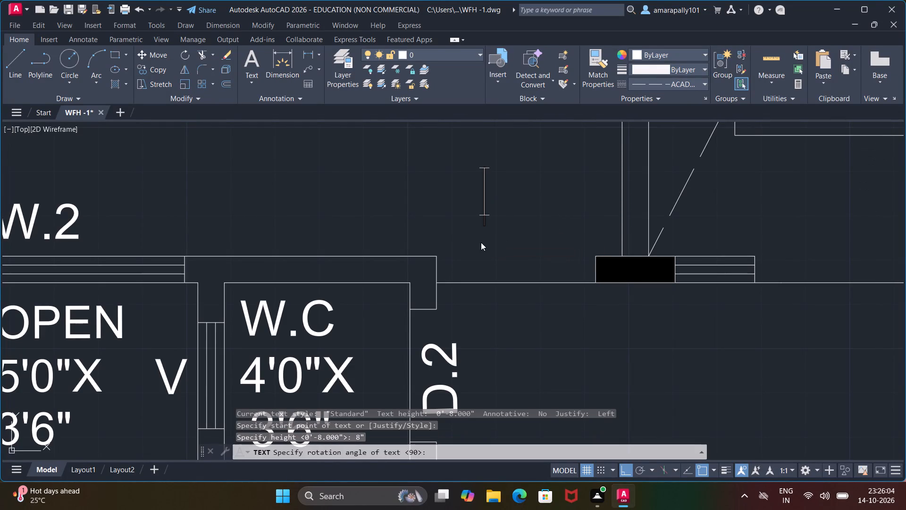
pyautogui.write('D.1')
pyautogui.click(481, 242)
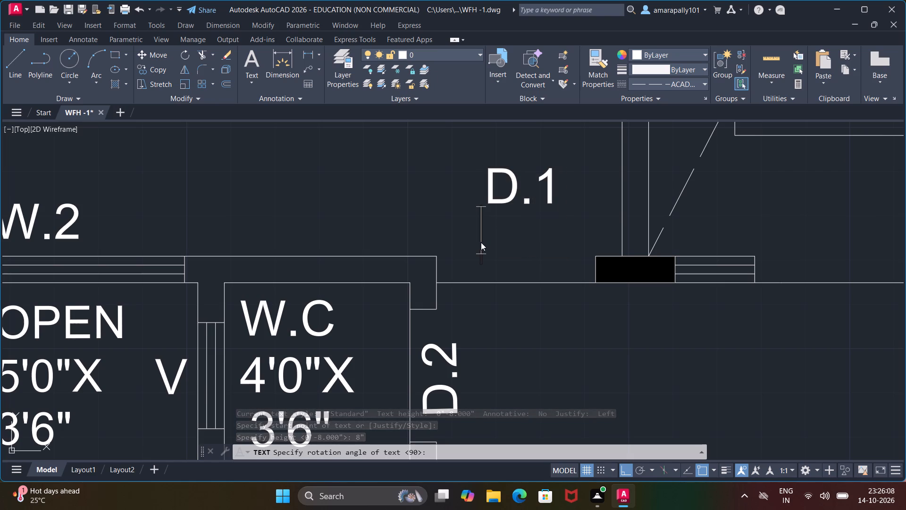
# Rotate the new D.1 text above the W.C corner by 90° so that it reads horizontally.
pyautogui.press('Escape')
pyautogui.click(503, 217)
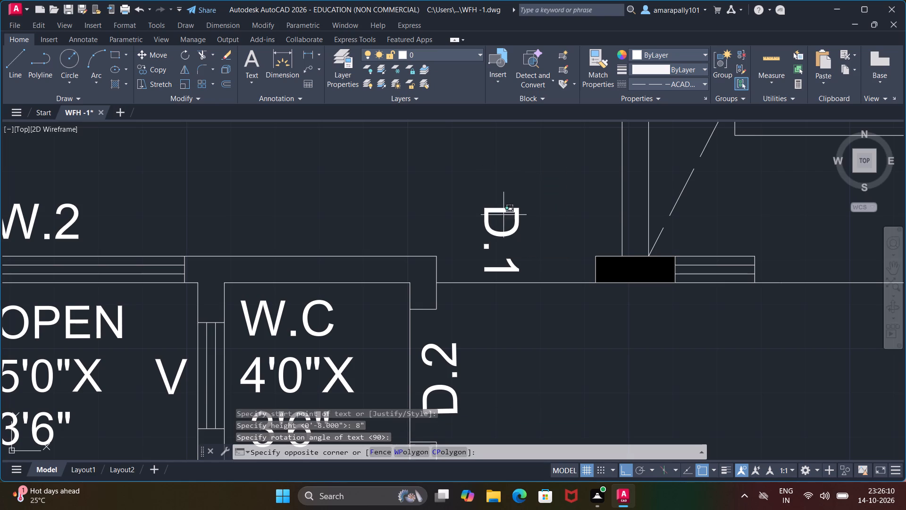
pyautogui.click(489, 195)
pyautogui.rightClick(515, 181)
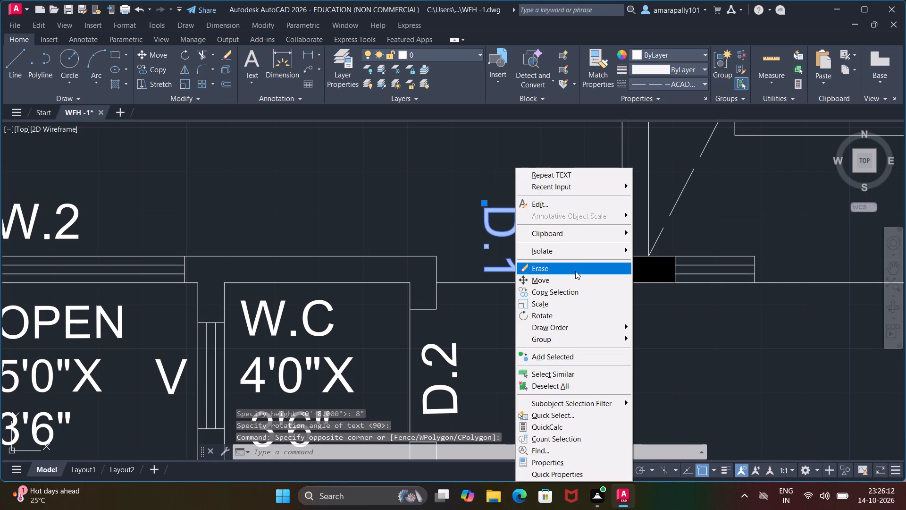
pyautogui.click(567, 311)
pyautogui.click(503, 224)
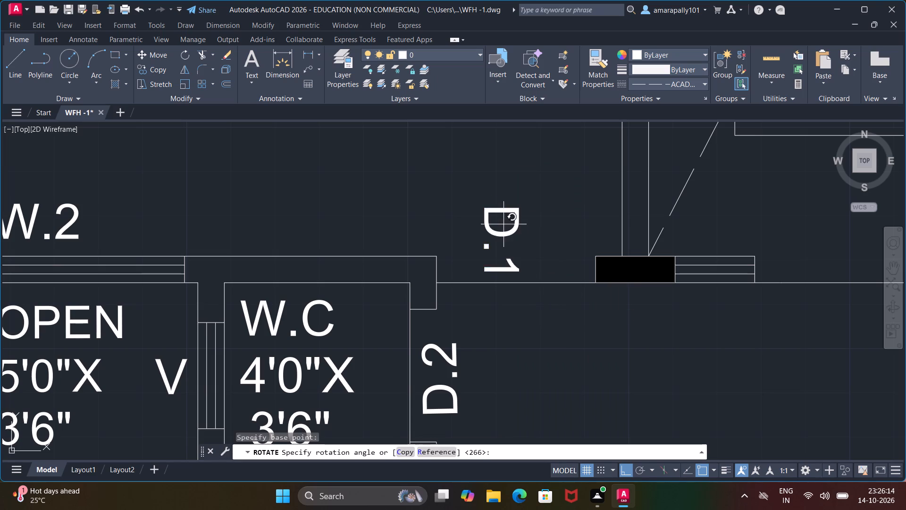
pyautogui.click(513, 171)
# Move the D.1 text straight down about 4.7" towards the door opening between the W.C corner and the staircase column.
pyautogui.scroll(-3, 578, 222)
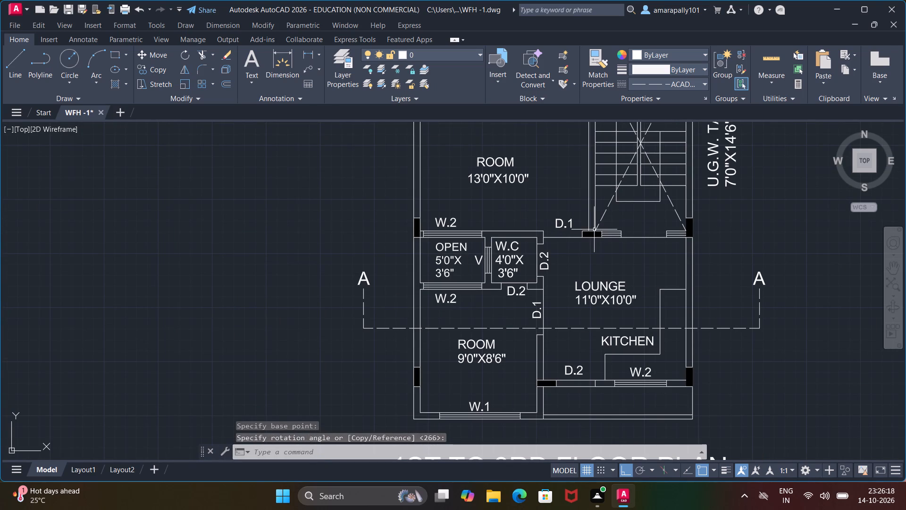
pyautogui.scroll(1, 594, 228)
pyautogui.scroll(2, 539, 231)
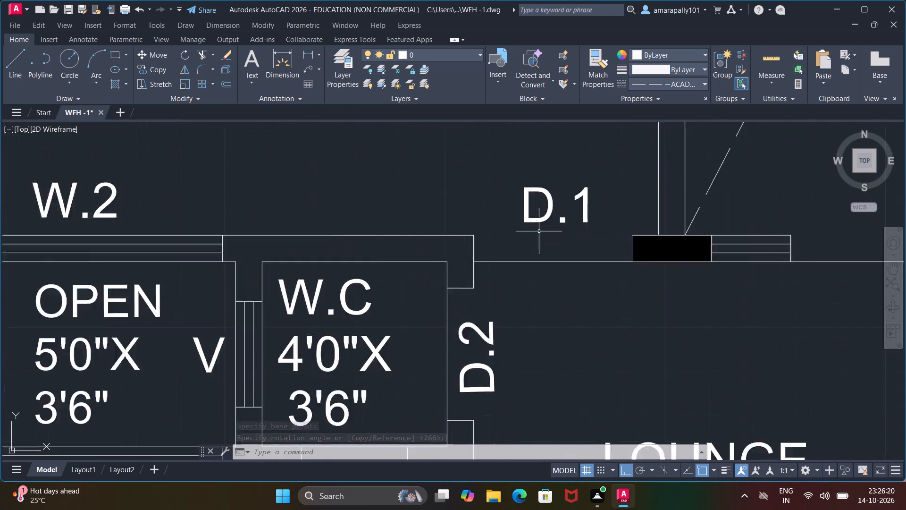
pyautogui.scroll(2, 539, 231)
pyautogui.click(544, 206)
pyautogui.rightClick(559, 251)
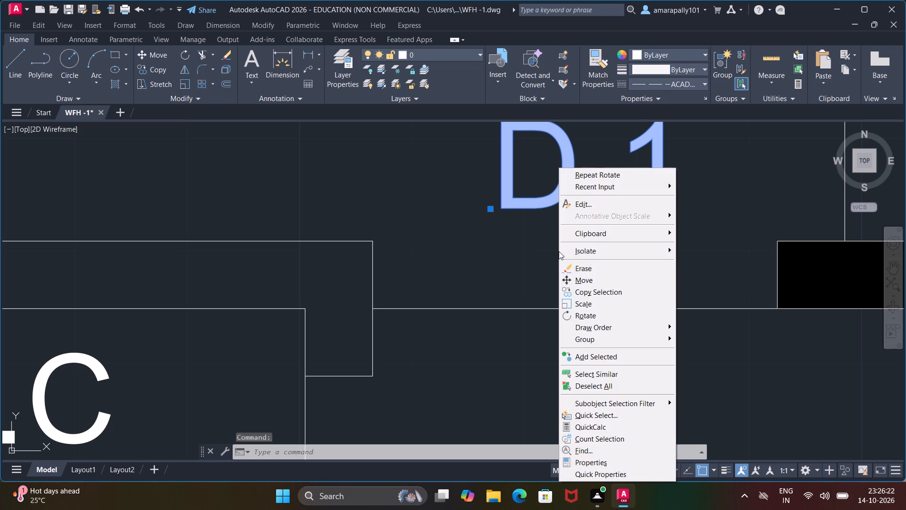
pyautogui.click(579, 284)
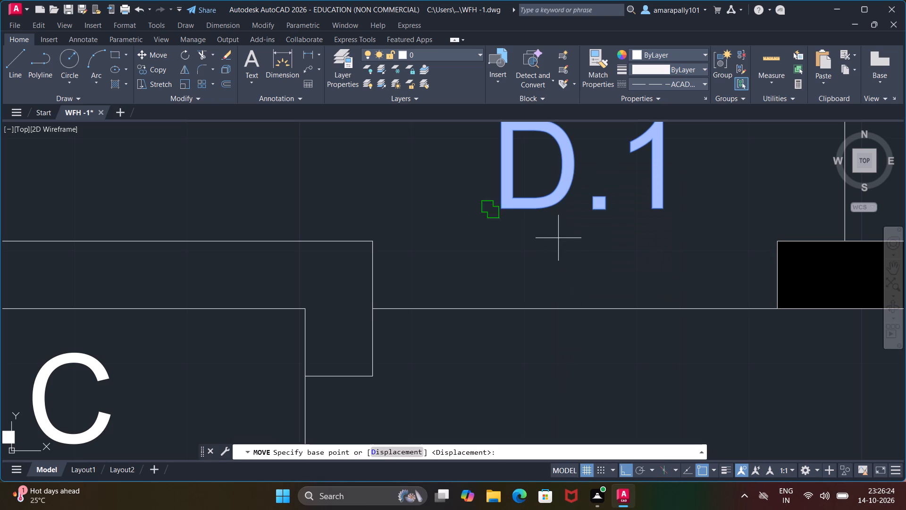
pyautogui.click(564, 221)
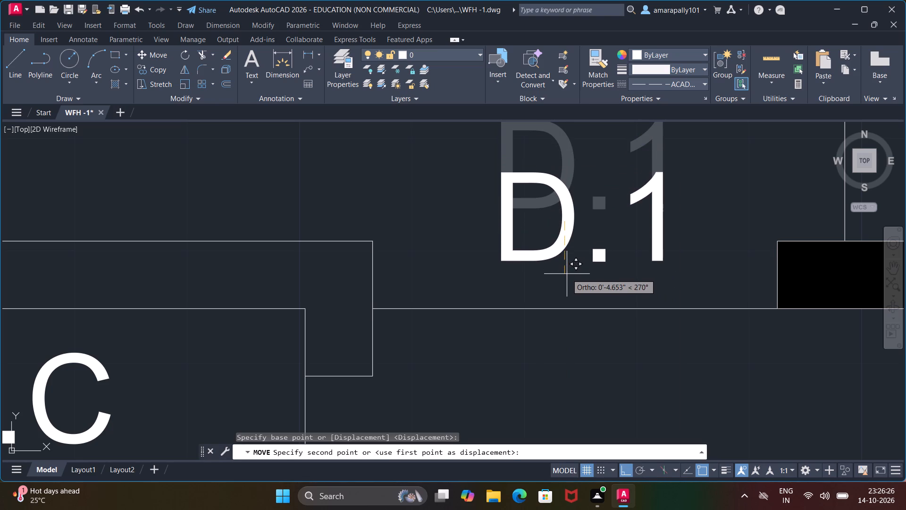
pyautogui.click(567, 274)
pyautogui.scroll(-4, 663, 280)
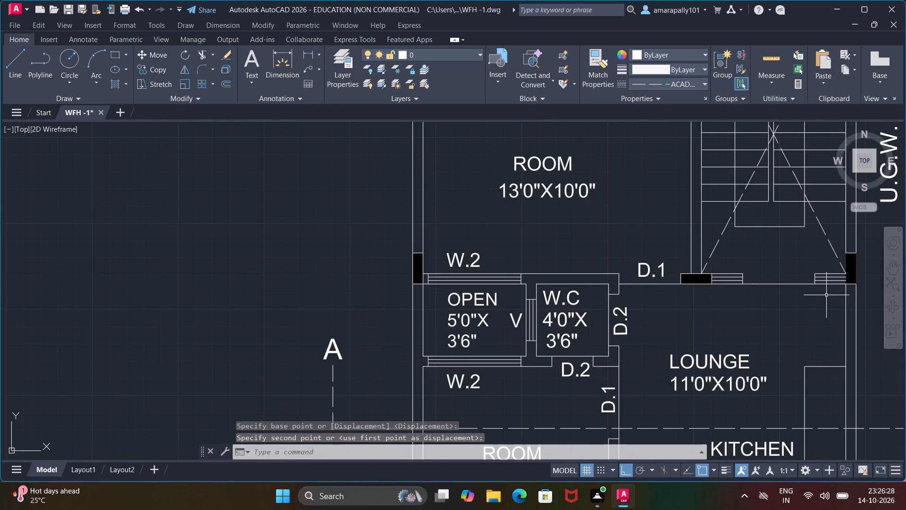
pyautogui.press('Escape')
pyautogui.press('Escape')
pyautogui.press('Escape')
pyautogui.press('Escape')
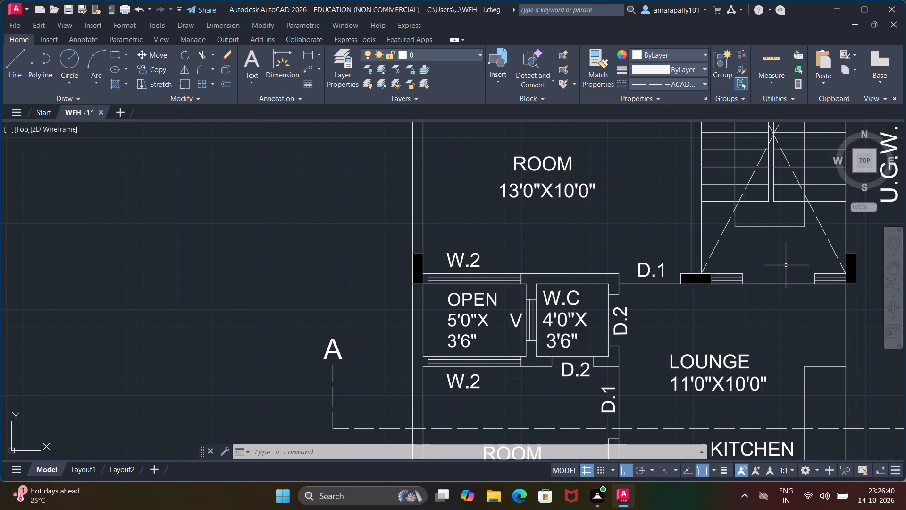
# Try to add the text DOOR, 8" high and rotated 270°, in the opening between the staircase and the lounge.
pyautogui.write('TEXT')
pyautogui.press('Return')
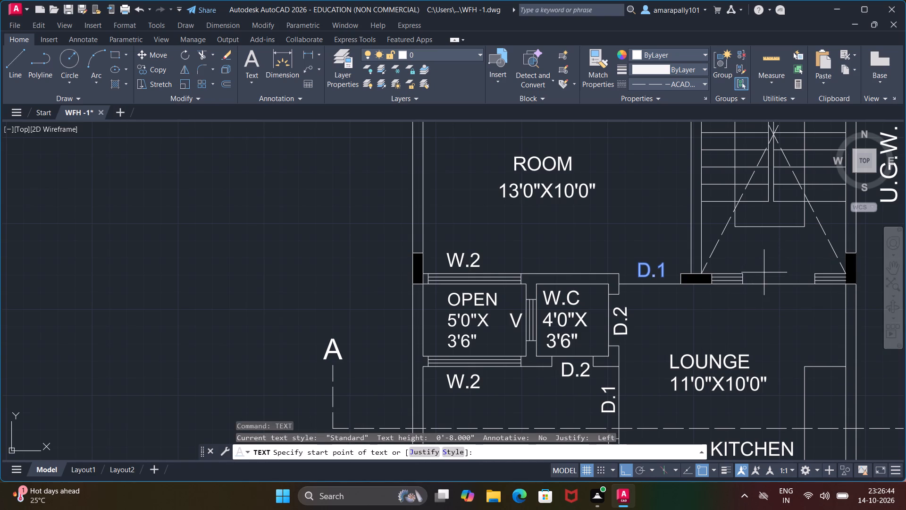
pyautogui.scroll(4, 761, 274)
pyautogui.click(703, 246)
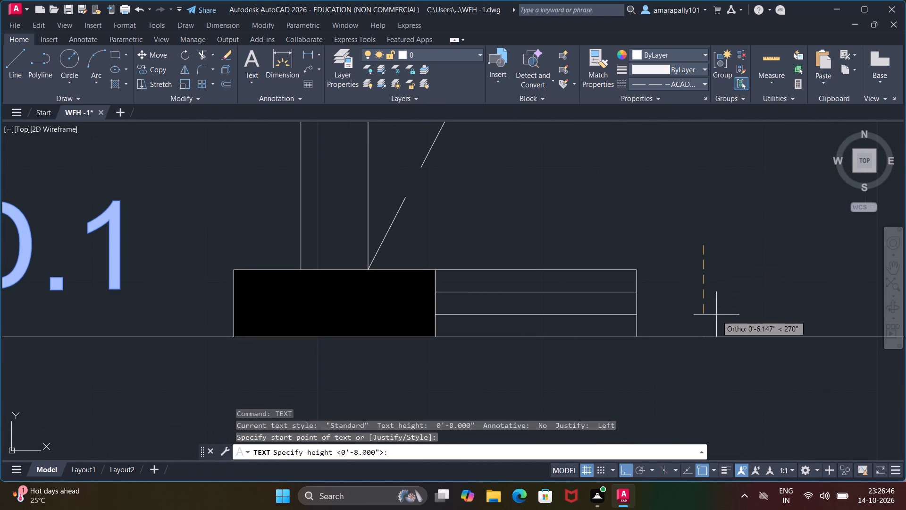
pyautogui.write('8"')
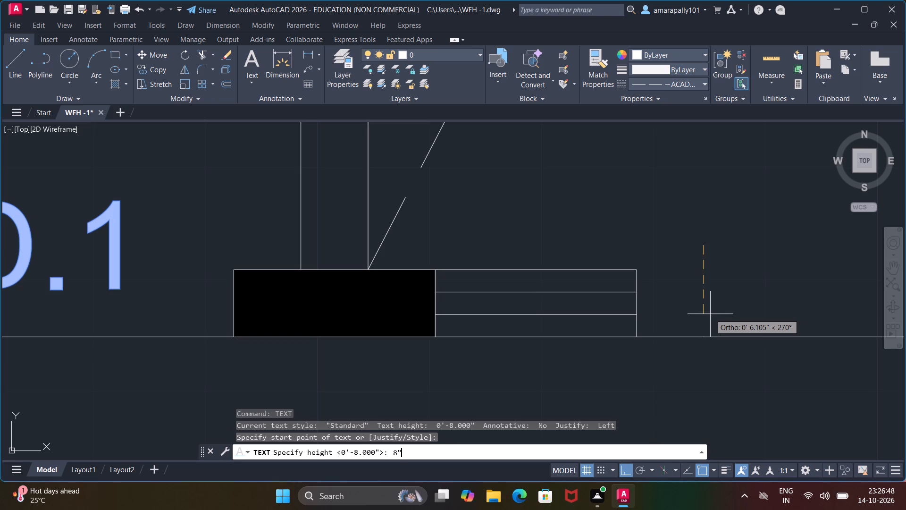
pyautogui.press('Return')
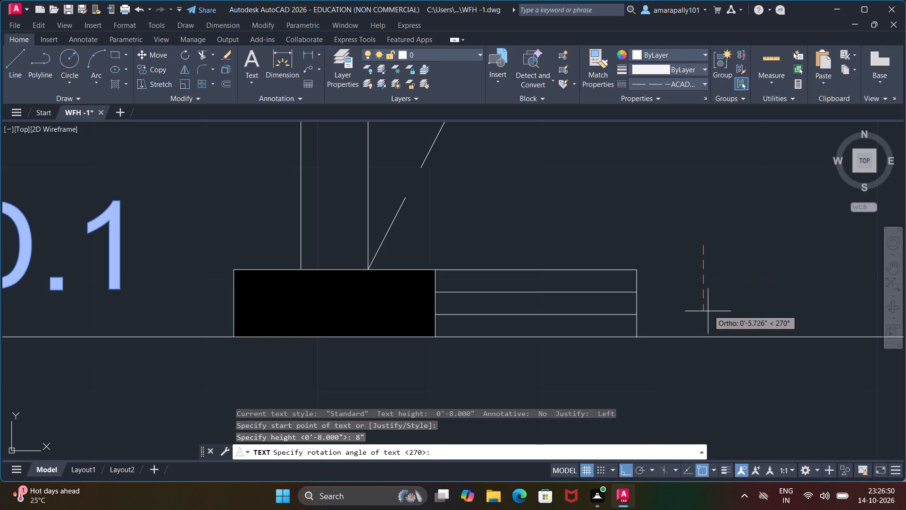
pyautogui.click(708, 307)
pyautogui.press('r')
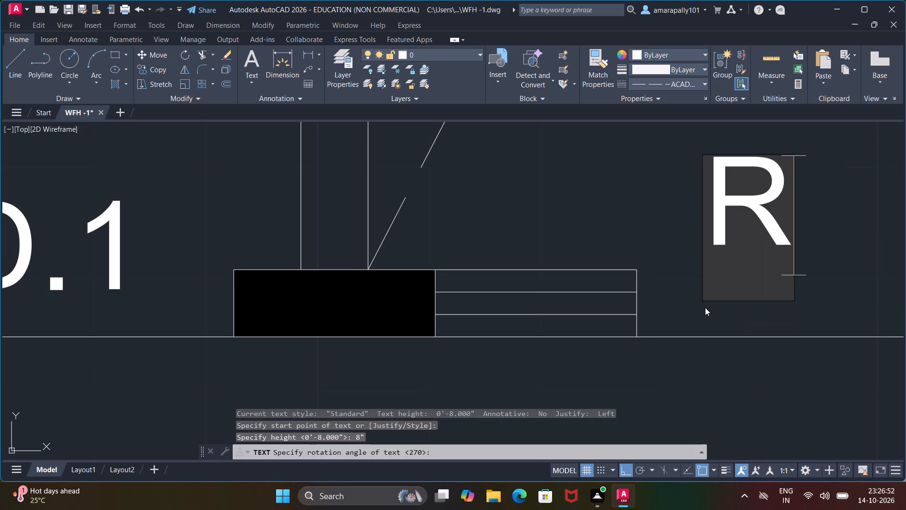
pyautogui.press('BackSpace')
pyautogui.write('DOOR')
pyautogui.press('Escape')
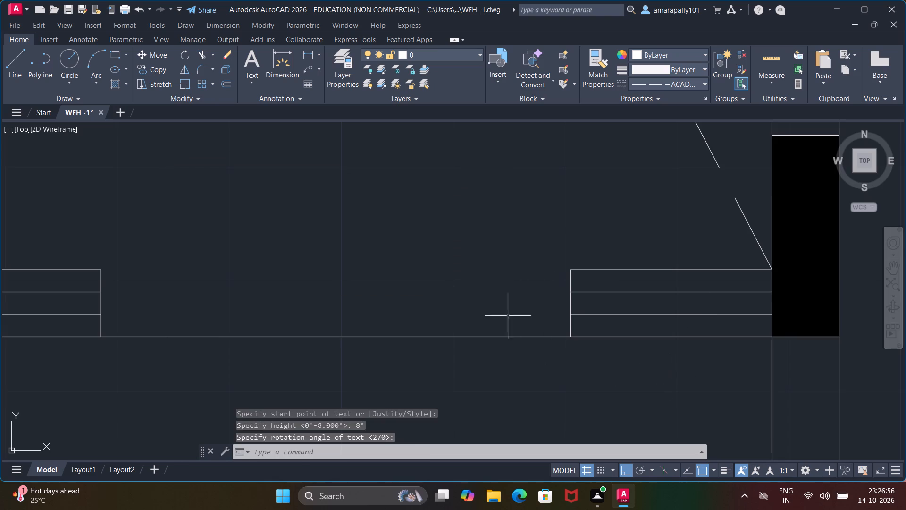
# Add the text DOOR, 8" high and rotated 270°, in the opening between the staircase and the lounge.
pyautogui.scroll(-4, 503, 315)
pyautogui.scroll(-2, 468, 342)
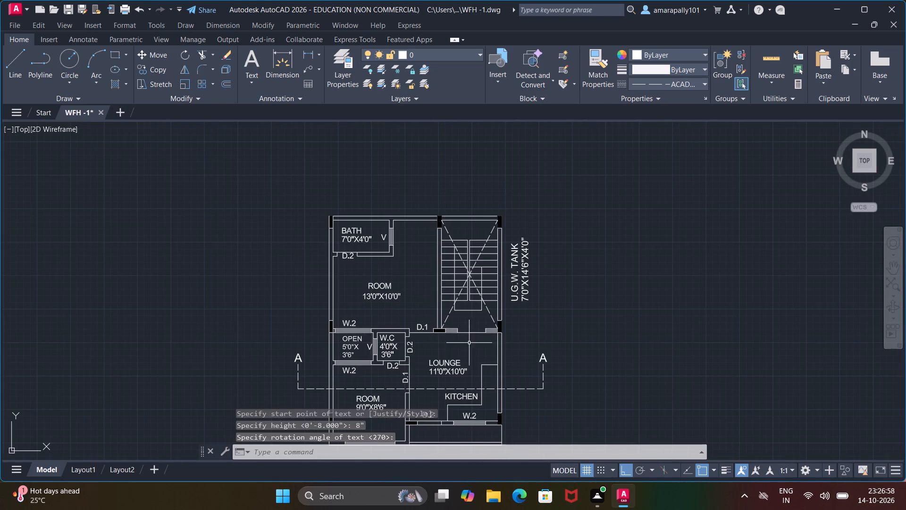
pyautogui.moveTo(506, 361); pyautogui.dragTo(536, 269, button='middle')
pyautogui.scroll(-1, 536, 269)
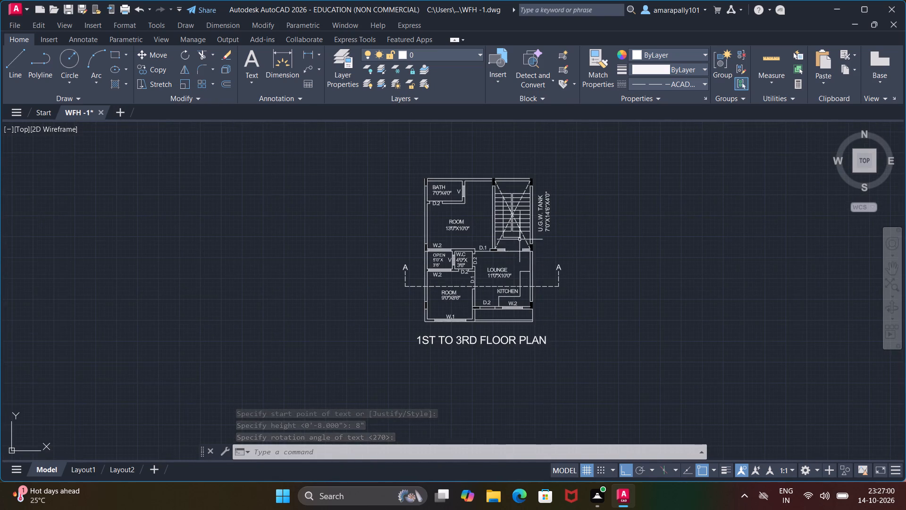
pyautogui.scroll(2, 520, 239)
pyautogui.press('Escape')
pyautogui.press('Escape')
pyautogui.press('Escape')
pyautogui.press('Escape')
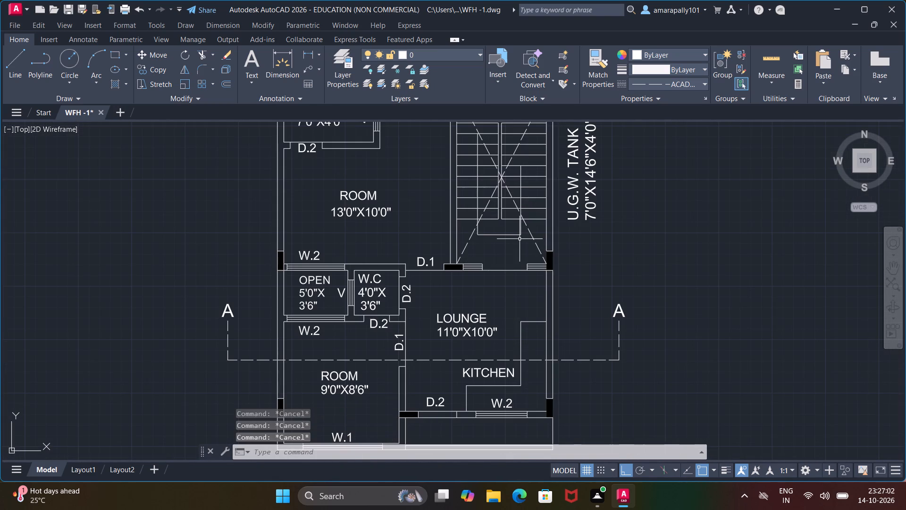
pyautogui.write('TEXT')
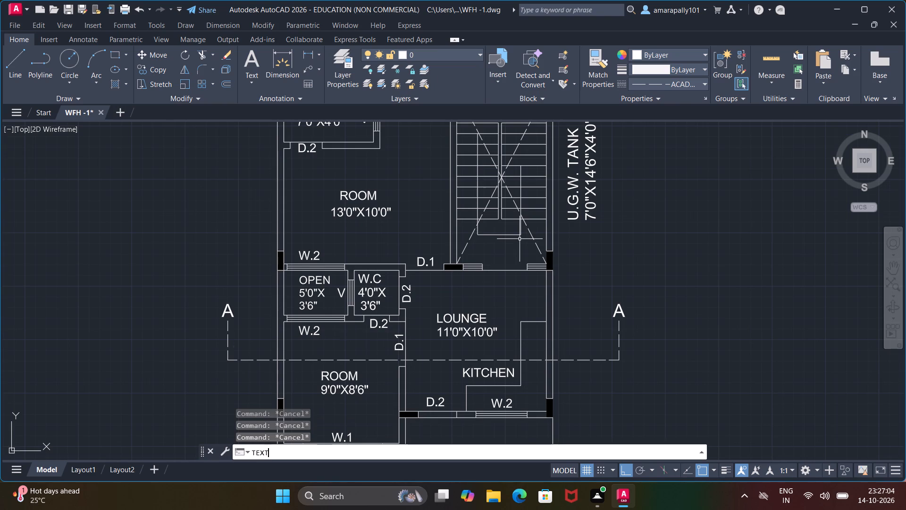
pyautogui.press('Return')
pyautogui.scroll(4, 498, 256)
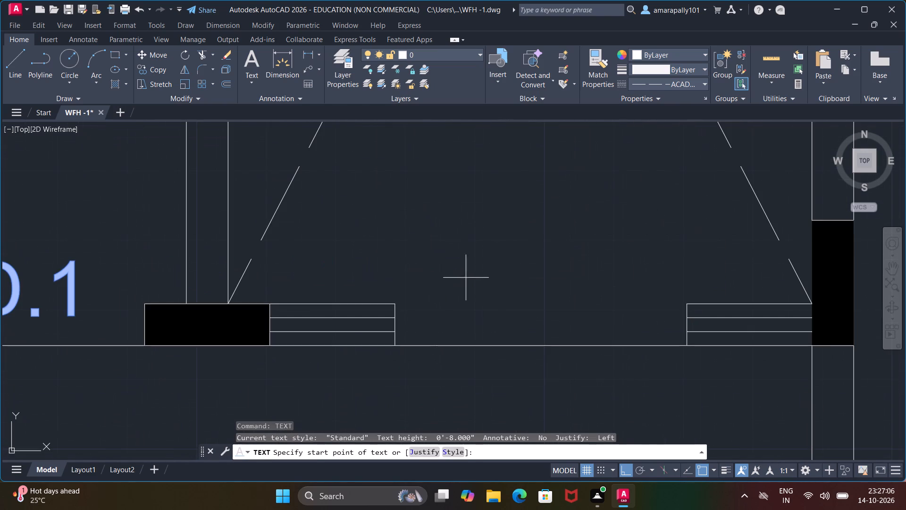
pyautogui.click(414, 257)
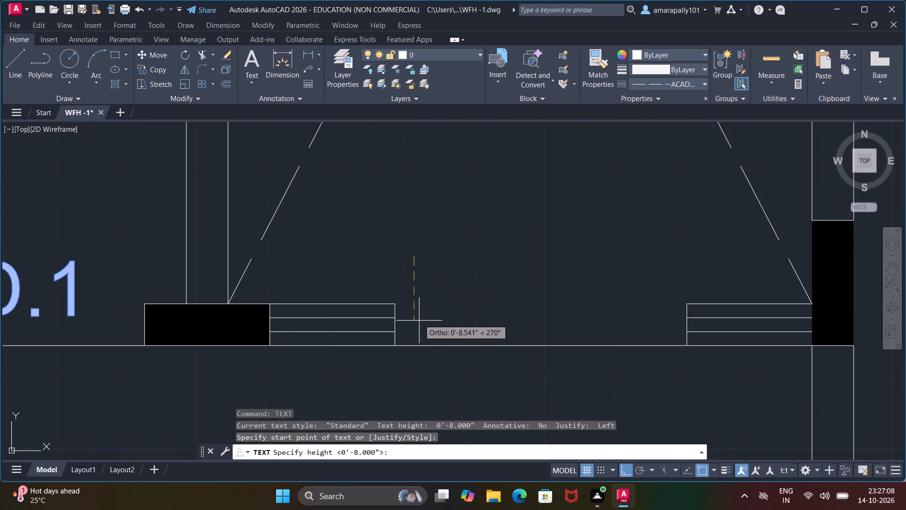
pyautogui.write('8"')
pyautogui.press('Return')
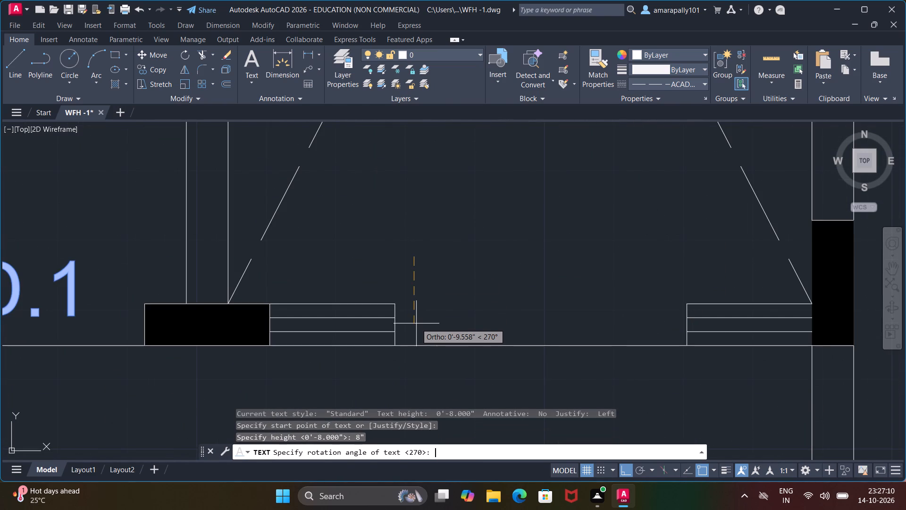
pyautogui.press('Return')
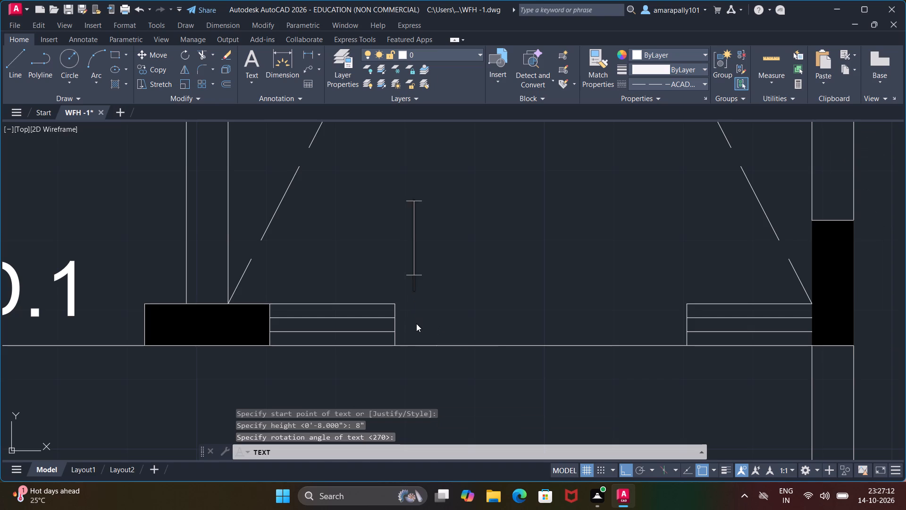
pyautogui.write('DOOR')
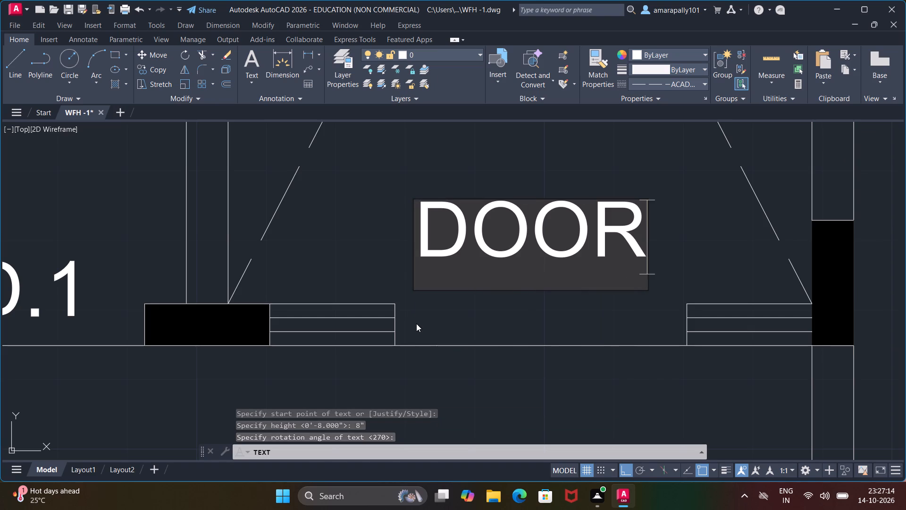
pyautogui.press('Return')
pyautogui.click(416, 323)
pyautogui.press('Escape')
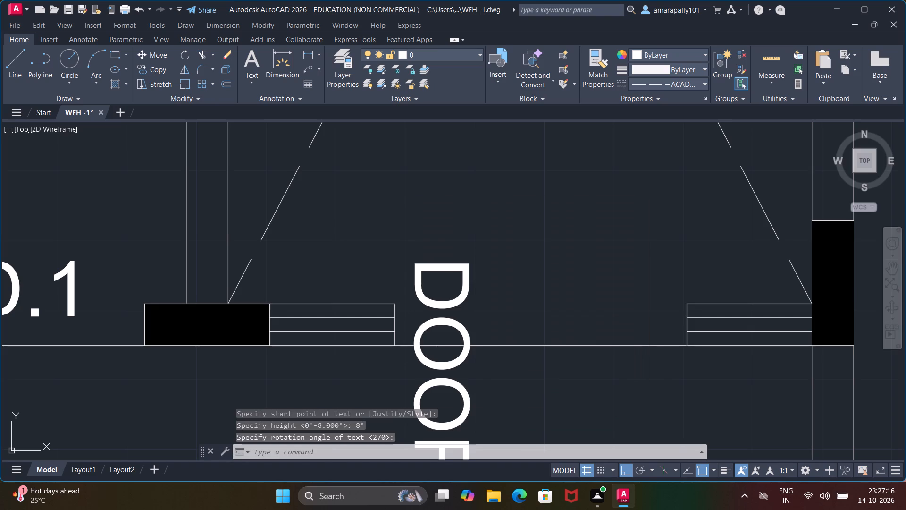
# Rotate the DOOR text by 90° so that it reads horizontally across the opening below the staircase.
pyautogui.click(431, 301)
pyautogui.rightClick(452, 297)
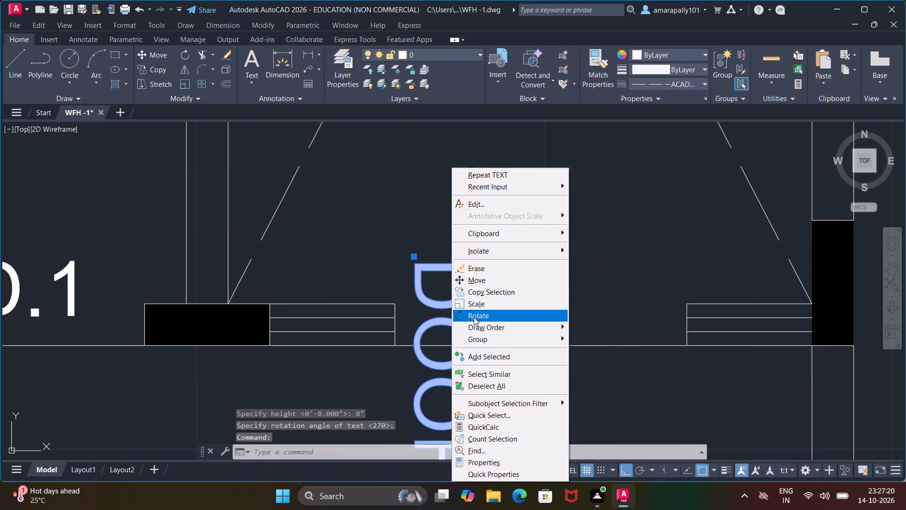
pyautogui.click(474, 317)
pyautogui.click(460, 293)
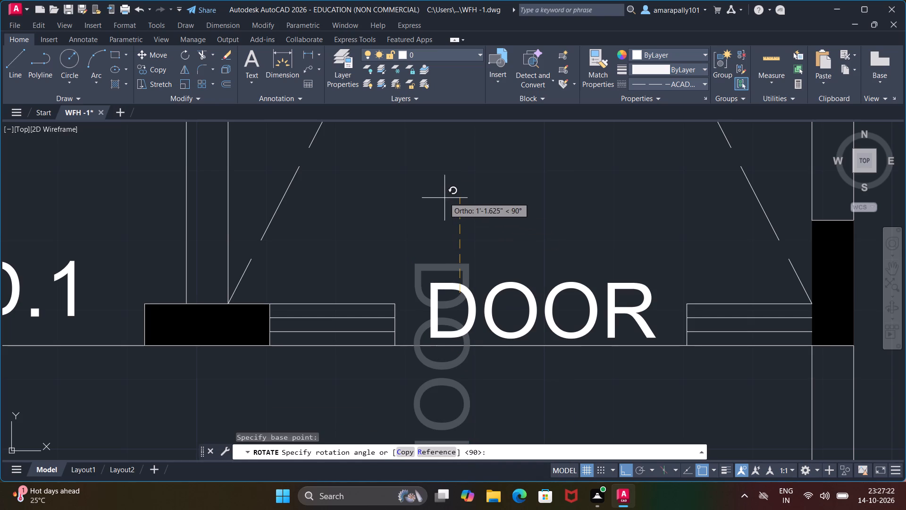
pyautogui.click(439, 189)
# Copy the STAIR CASE label from the ground floor plan to the 1st to 3rd floor plan, using the staircase's lower-left corner as reference.
pyautogui.scroll(-3, 573, 260)
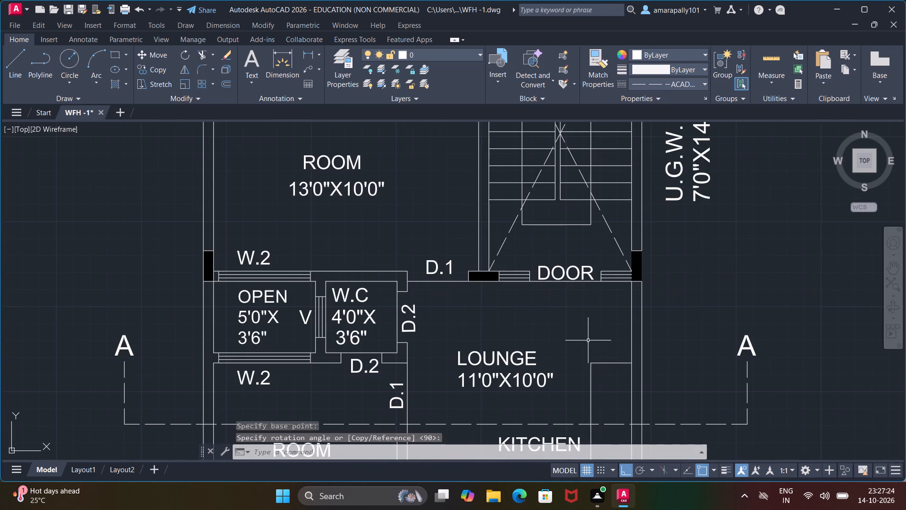
pyautogui.scroll(-1, 588, 341)
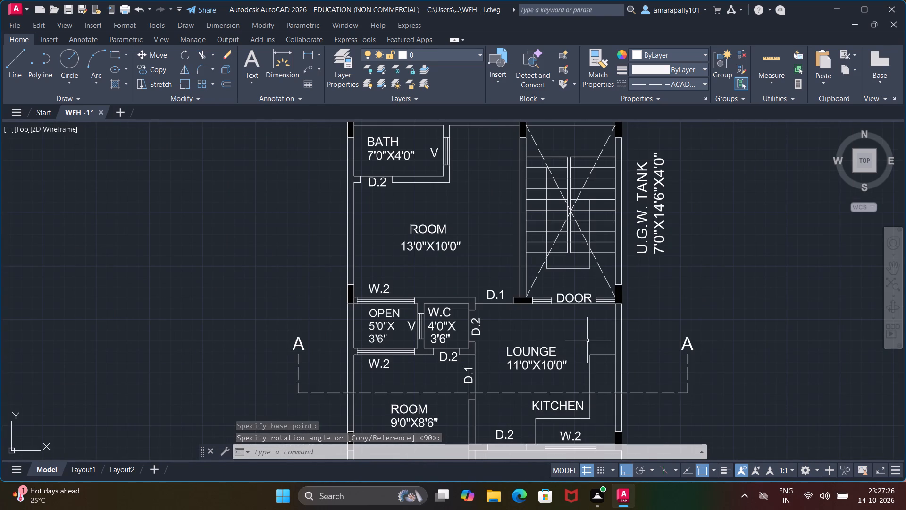
pyautogui.scroll(-6, 602, 268)
pyautogui.scroll(6, 596, 204)
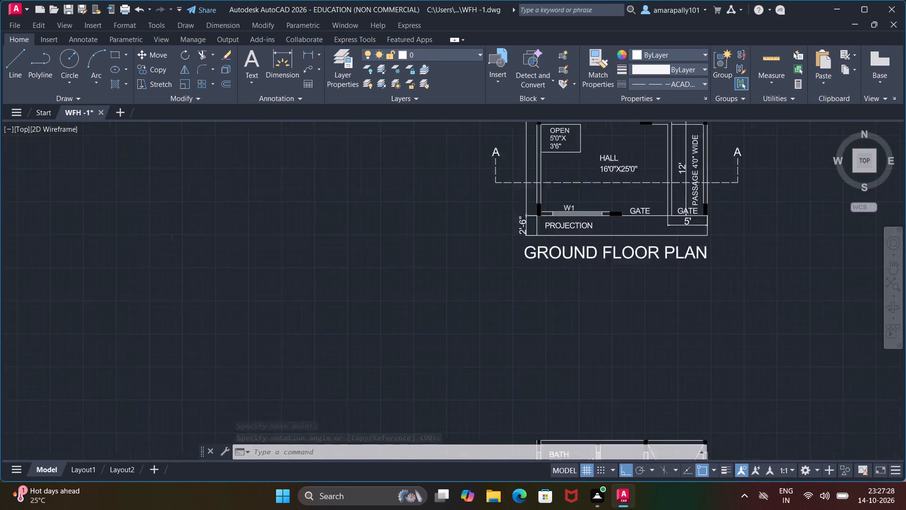
pyautogui.scroll(1, 596, 204)
pyautogui.moveTo(636, 208); pyautogui.dragTo(441, 352, button='middle')
pyautogui.scroll(-2, 615, 240)
pyautogui.moveTo(601, 252); pyautogui.dragTo(558, 321, button='middle')
pyautogui.scroll(3, 564, 279)
pyautogui.click(566, 208)
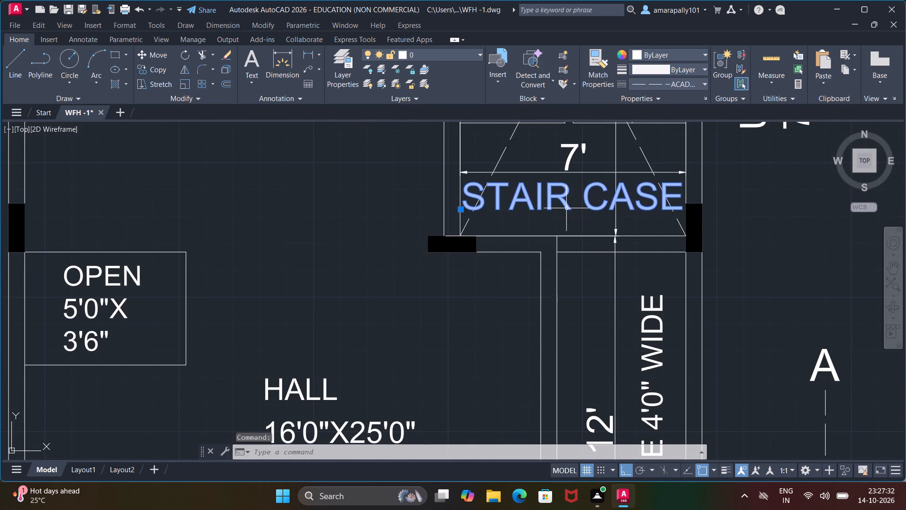
pyautogui.rightClick(564, 209)
pyautogui.click(584, 297)
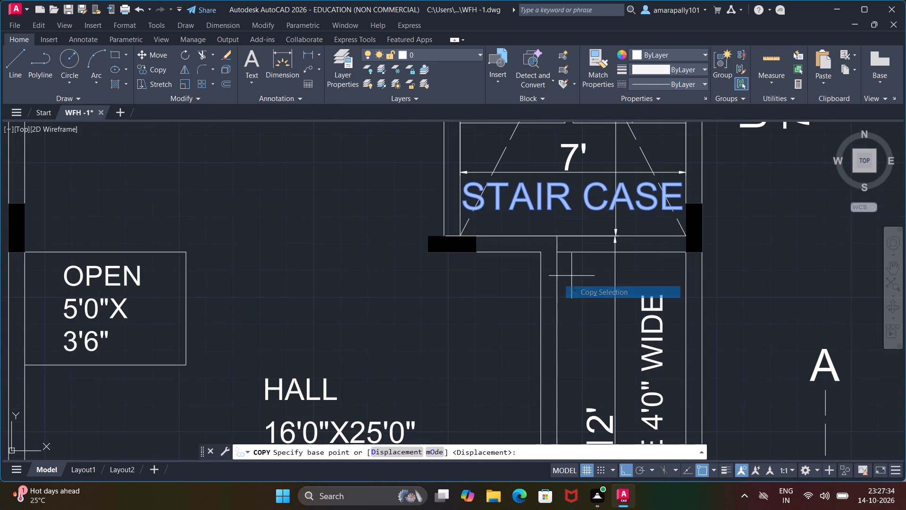
pyautogui.click(459, 233)
pyautogui.scroll(-4, 465, 362)
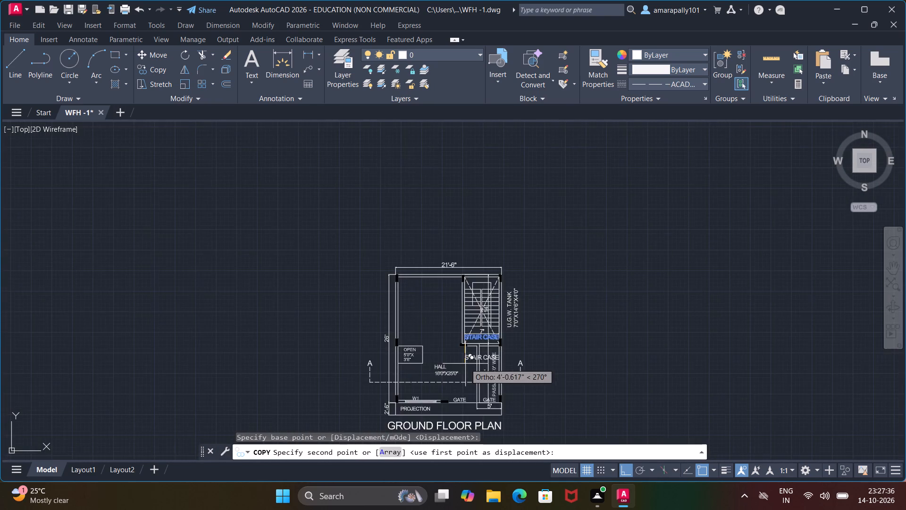
pyautogui.scroll(-1, 474, 401)
pyautogui.moveTo(474, 401); pyautogui.dragTo(486, 297, button='middle')
pyautogui.scroll(-1, 487, 400)
pyautogui.moveTo(484, 405); pyautogui.dragTo(479, 270, button='middle')
pyautogui.scroll(2, 471, 297)
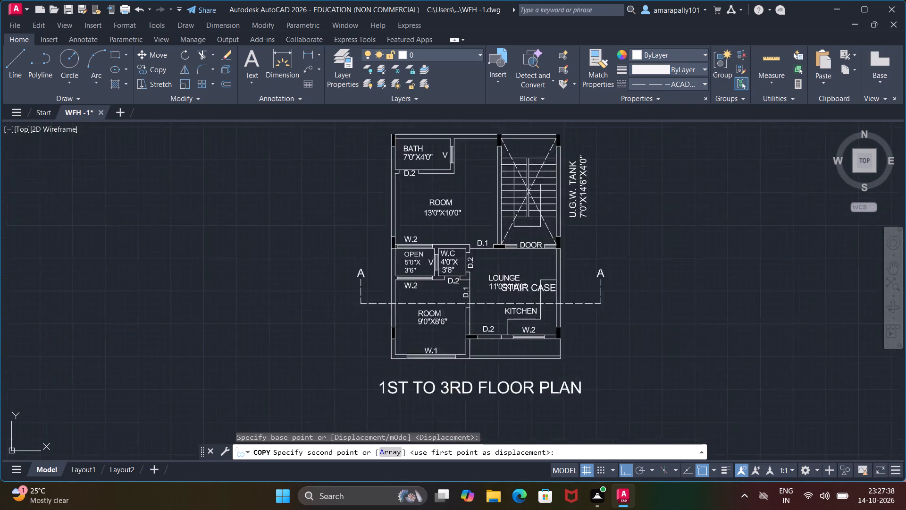
pyautogui.scroll(2, 471, 297)
pyautogui.moveTo(512, 193); pyautogui.dragTo(495, 267, button='middle')
pyautogui.scroll(5, 498, 323)
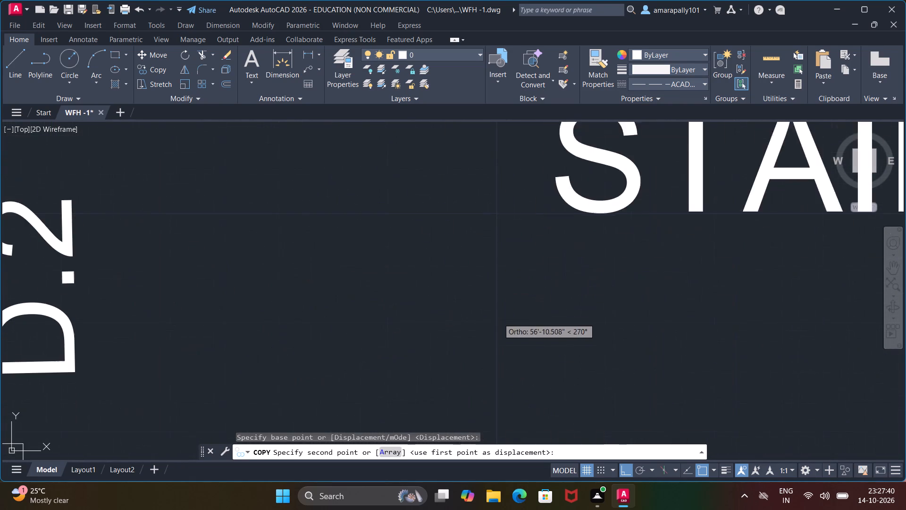
pyautogui.moveTo(520, 231); pyautogui.dragTo(446, 509, button='middle')
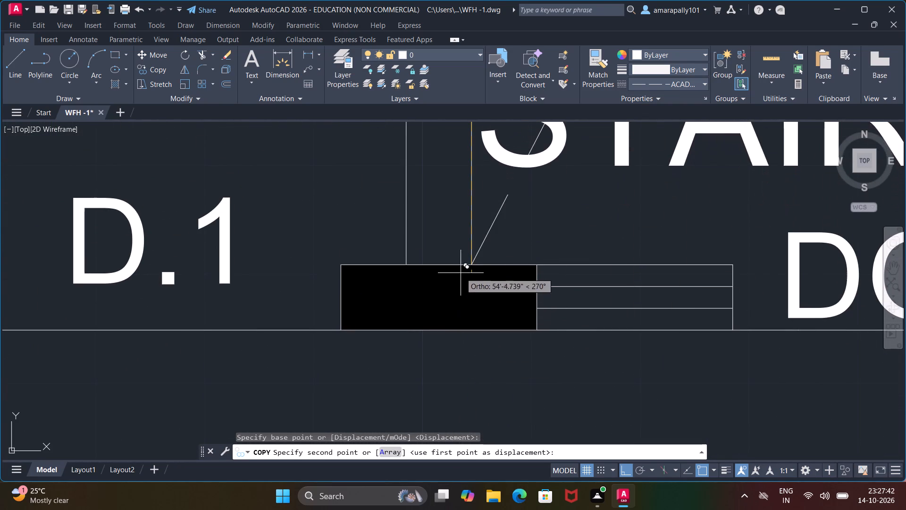
pyautogui.click(470, 264)
pyautogui.scroll(-5, 471, 271)
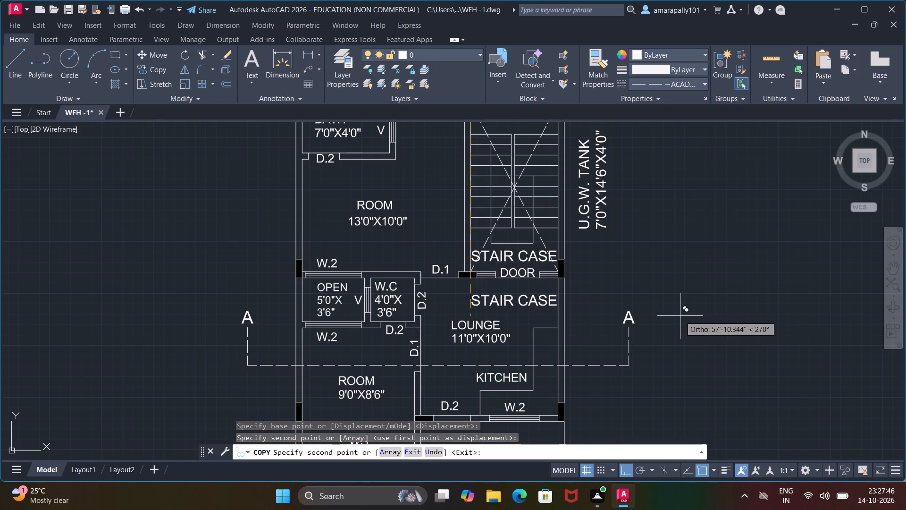
pyautogui.press('Escape')
pyautogui.press('Escape')
pyautogui.press('Escape')
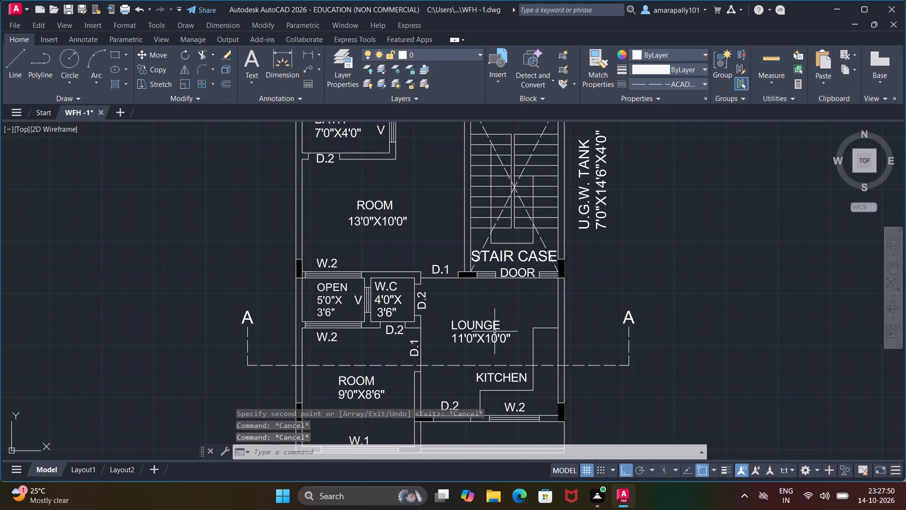
pyautogui.press('Escape')
pyautogui.press('Escape')
pyautogui.press('Escape')
# Add the text W.4, about 6" high with 8" entered as rotation, below the small window between the black column and DOOR.
pyautogui.scroll(2, 446, 287)
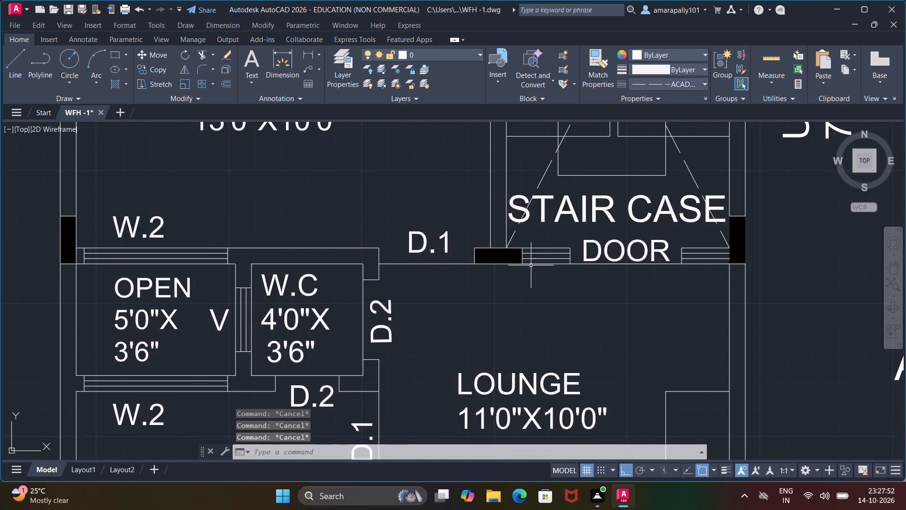
pyautogui.scroll(2, 551, 259)
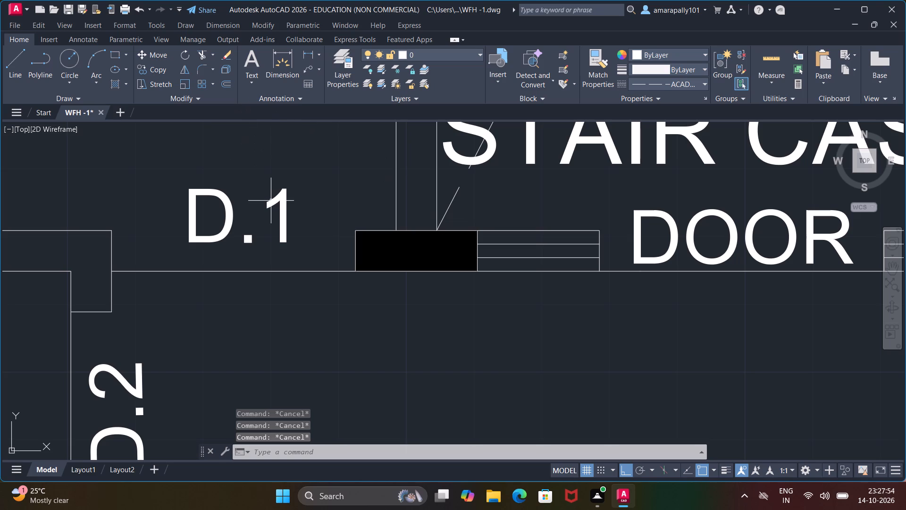
pyautogui.press('t')
pyautogui.write('EXT')
pyautogui.press('Return')
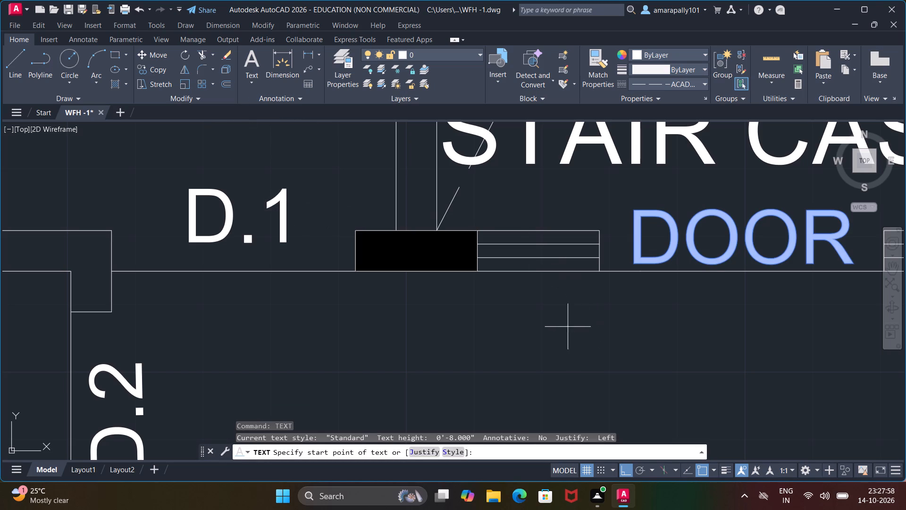
pyautogui.click(537, 302)
pyautogui.click(535, 343)
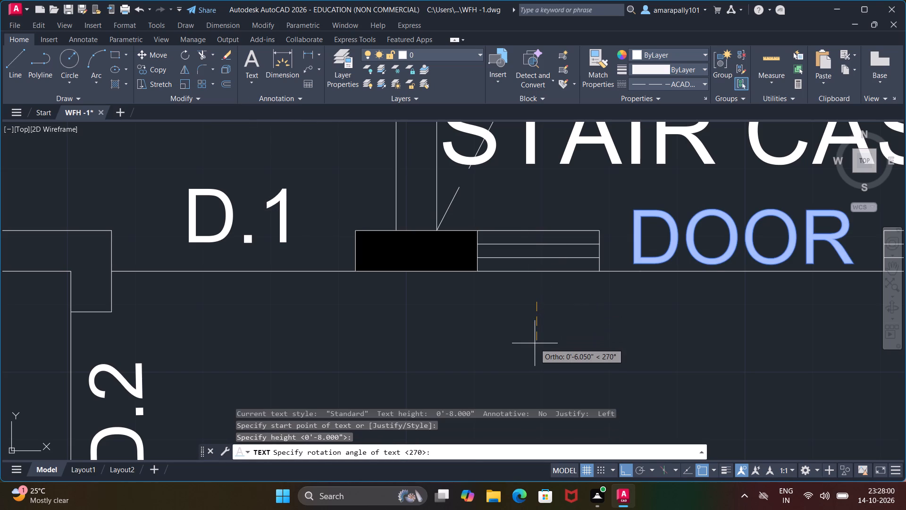
pyautogui.write('8"')
pyautogui.press('Return')
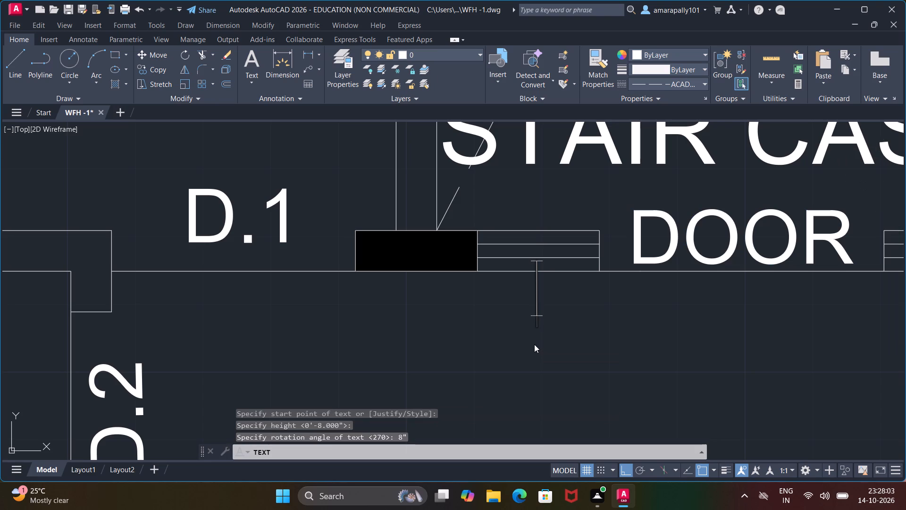
pyautogui.press('w')
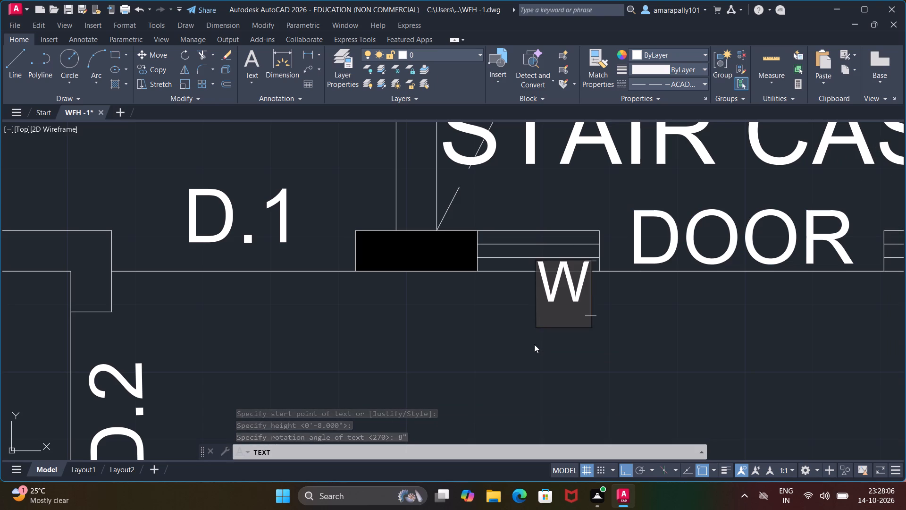
pyautogui.write('.4')
pyautogui.click(534, 344)
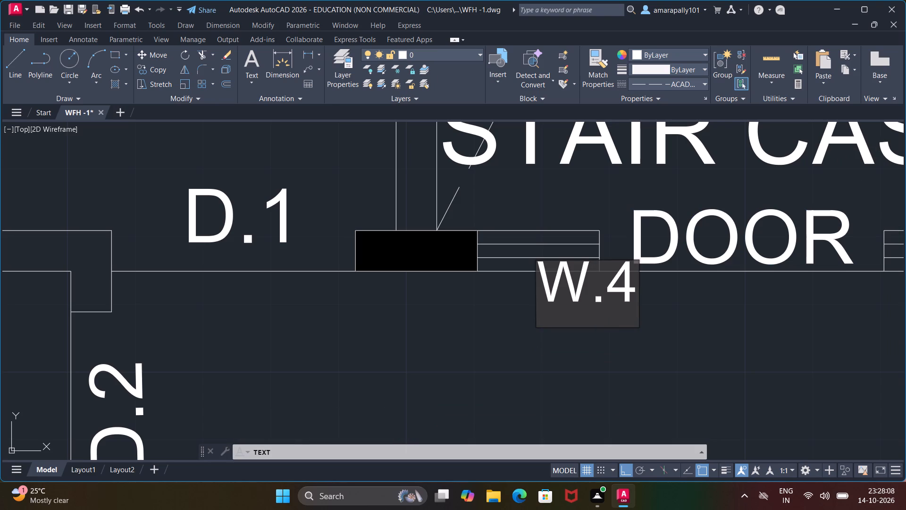
pyautogui.press('Escape')
pyautogui.press('Escape')
pyautogui.press('Escape')
# Move the W.4 text about 6.5" straight left so that it sits under the small window beside the column.
pyautogui.click(575, 297)
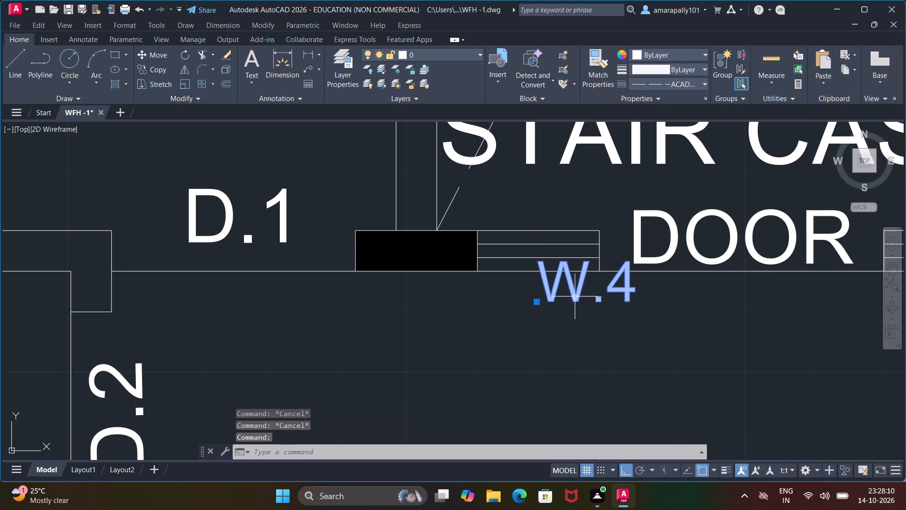
pyautogui.rightClick(575, 296)
pyautogui.click(602, 283)
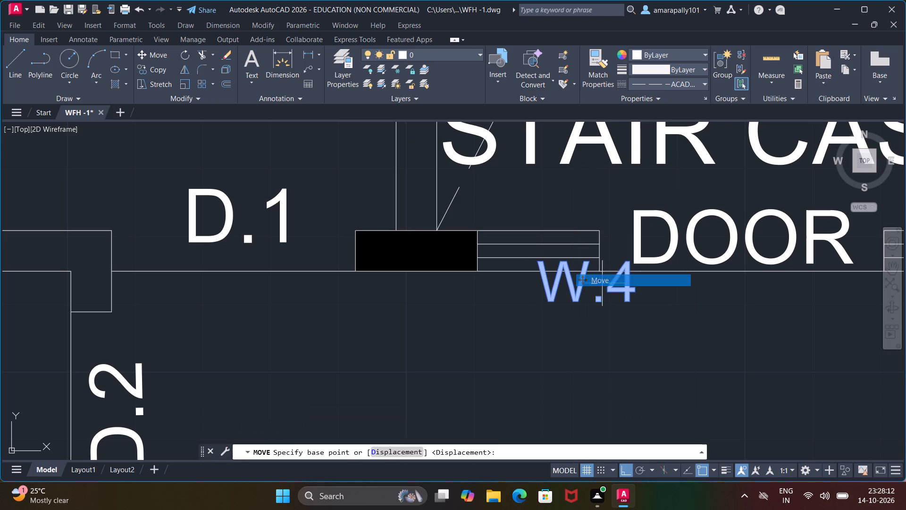
pyautogui.click(550, 295)
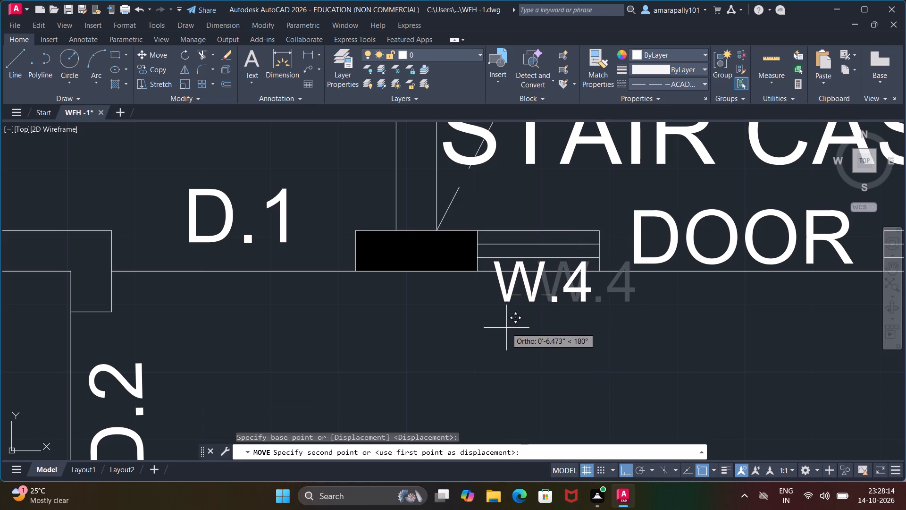
pyautogui.click(506, 328)
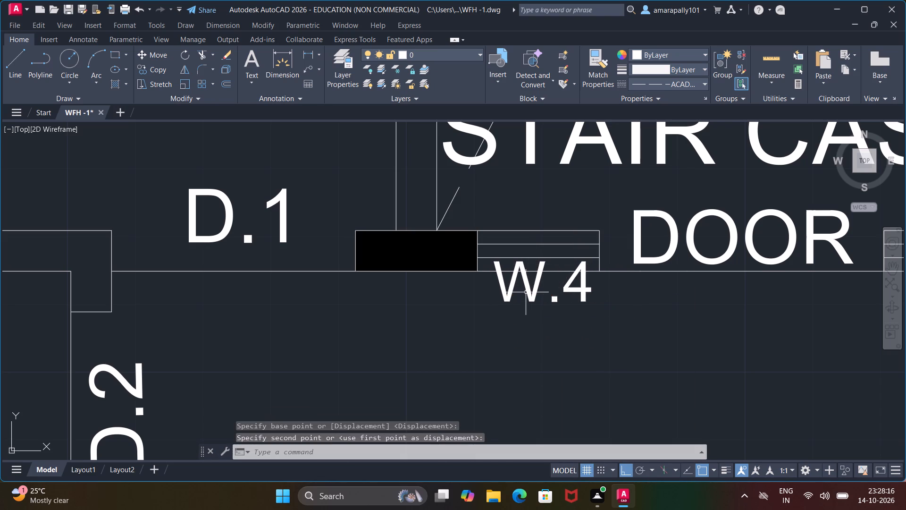
# Move the W.4 text about 5.9" straight down, clear of the wall line below the staircase.
pyautogui.click(526, 292)
pyautogui.rightClick(516, 344)
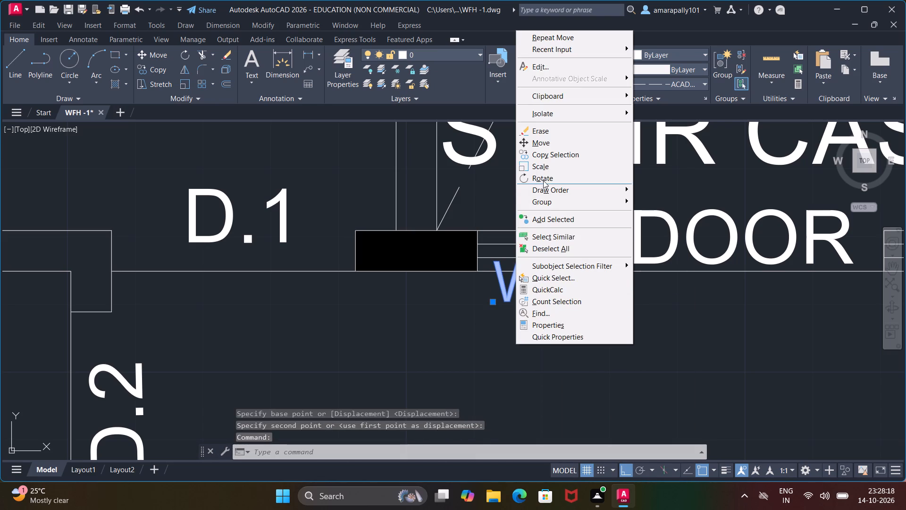
pyautogui.click(541, 142)
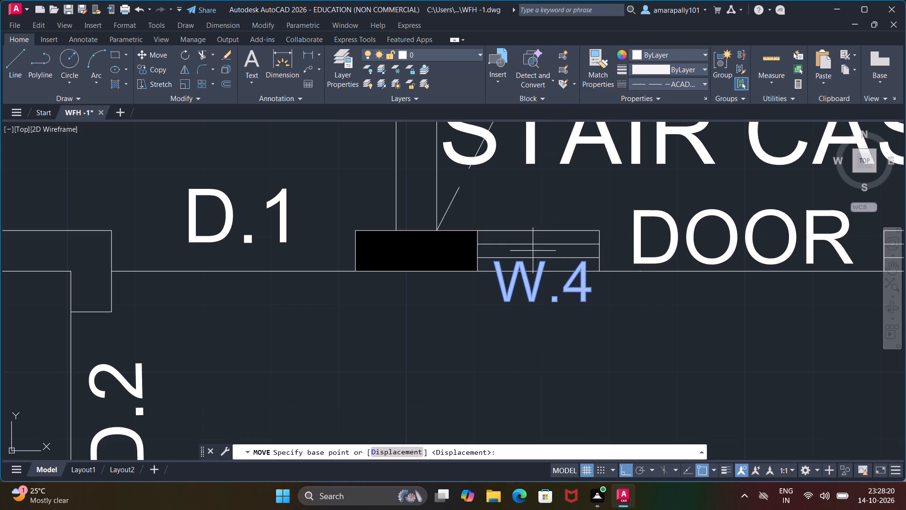
pyautogui.click(538, 282)
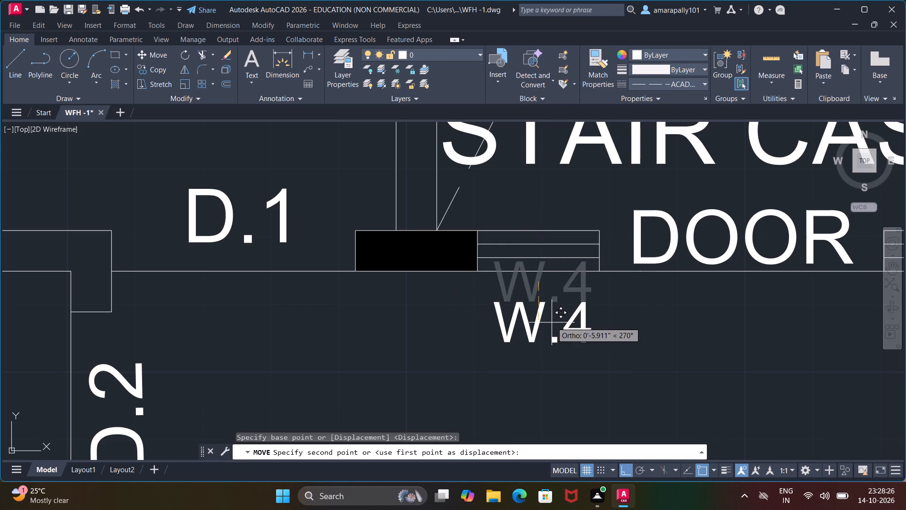
pyautogui.click(552, 323)
# Move the W.4 text about 1.7" straight up, closer to the wall below the small window.
pyautogui.click(543, 327)
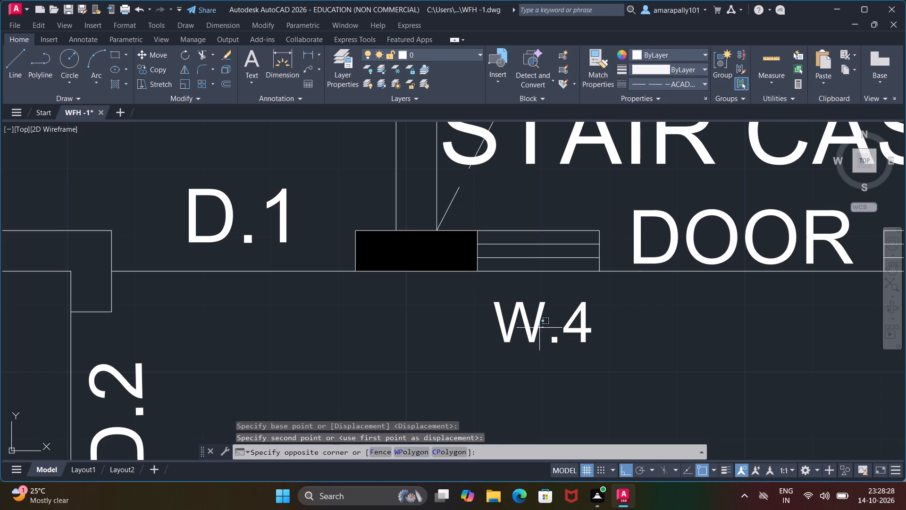
pyautogui.click(538, 328)
pyautogui.rightClick(536, 329)
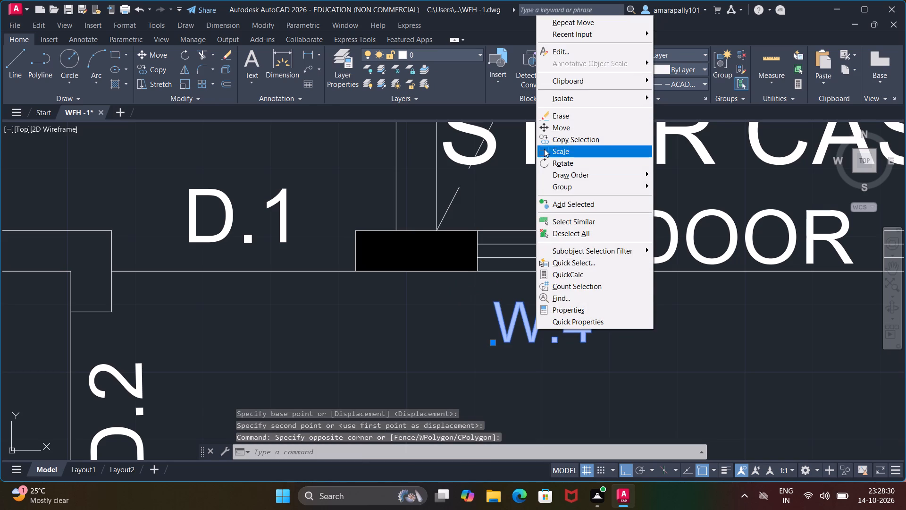
pyautogui.click(549, 125)
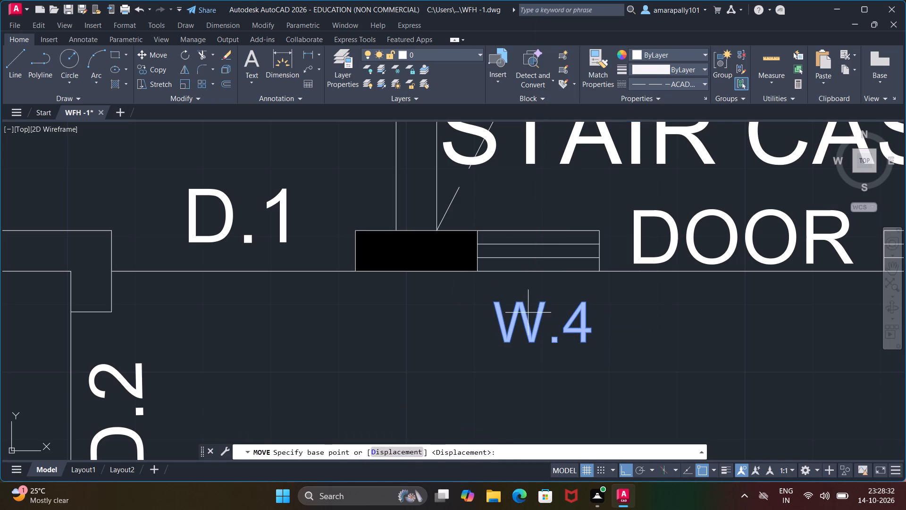
pyautogui.click(528, 313)
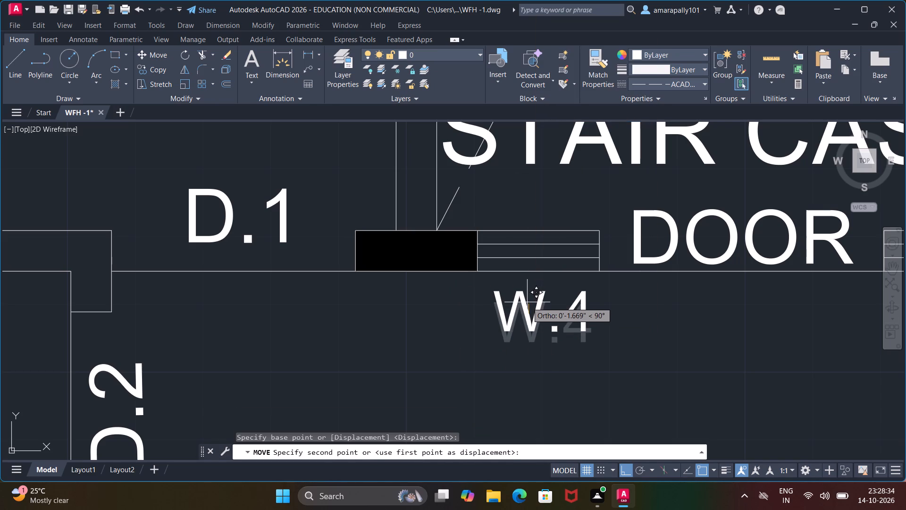
pyautogui.click(527, 301)
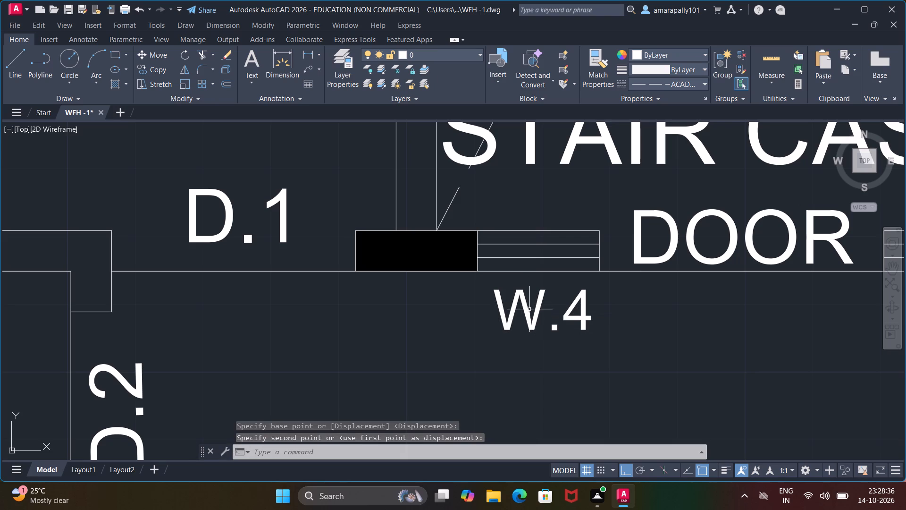
# Copy the W.4 text about 4'-11" straight right, under the small window on the other side of DOOR.
pyautogui.click(516, 306)
pyautogui.rightClick(528, 305)
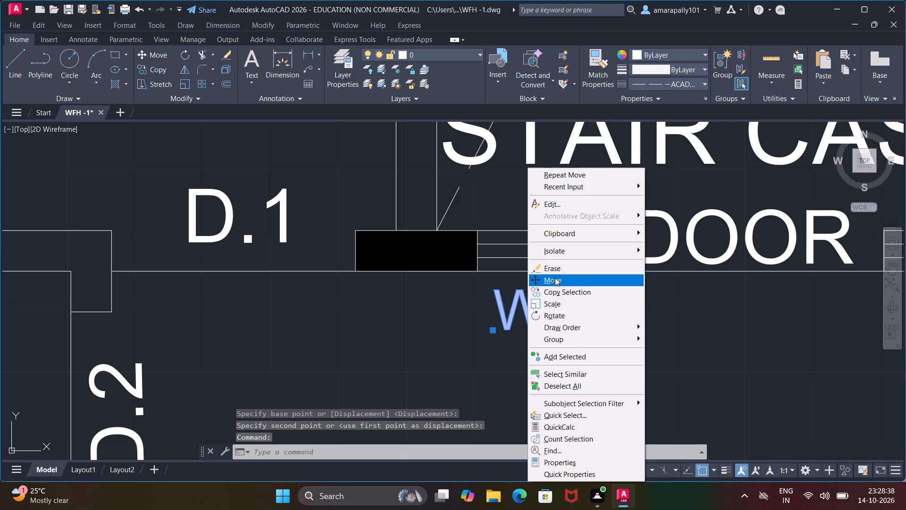
pyautogui.click(554, 289)
pyautogui.click(515, 314)
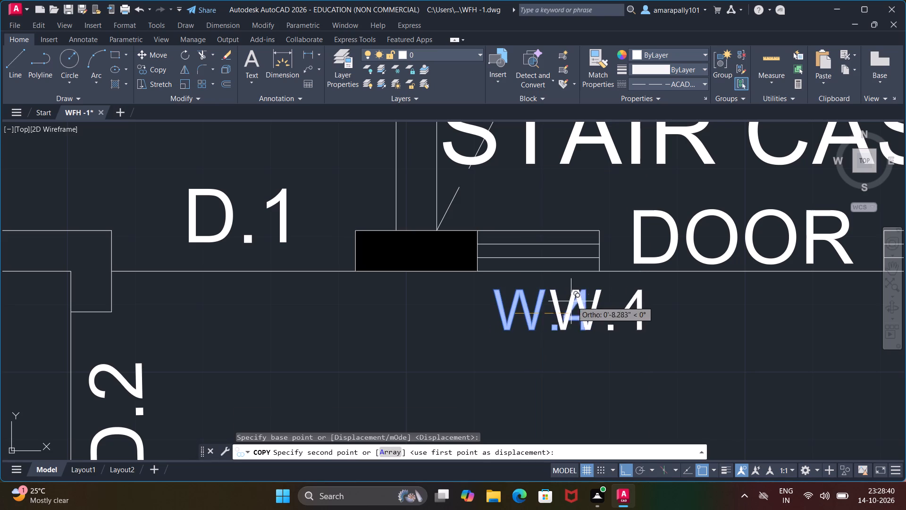
pyautogui.scroll(-3, 617, 293)
pyautogui.moveTo(634, 294); pyautogui.dragTo(535, 300, button='middle')
pyautogui.scroll(2, 561, 303)
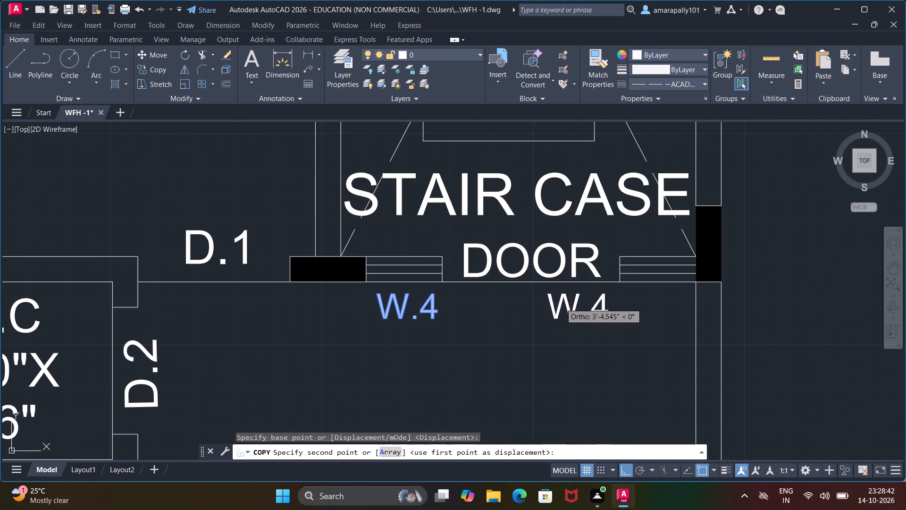
pyautogui.click(639, 317)
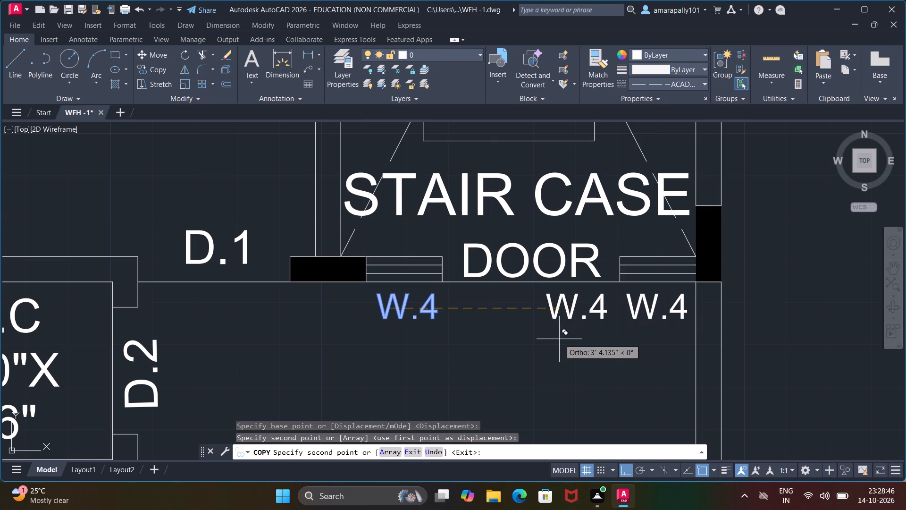
pyautogui.press('Escape')
pyautogui.press('Escape')
pyautogui.press('Escape')
pyautogui.scroll(-1, 529, 365)
pyautogui.press('Escape')
pyautogui.press('Escape')
pyautogui.press('Escape')
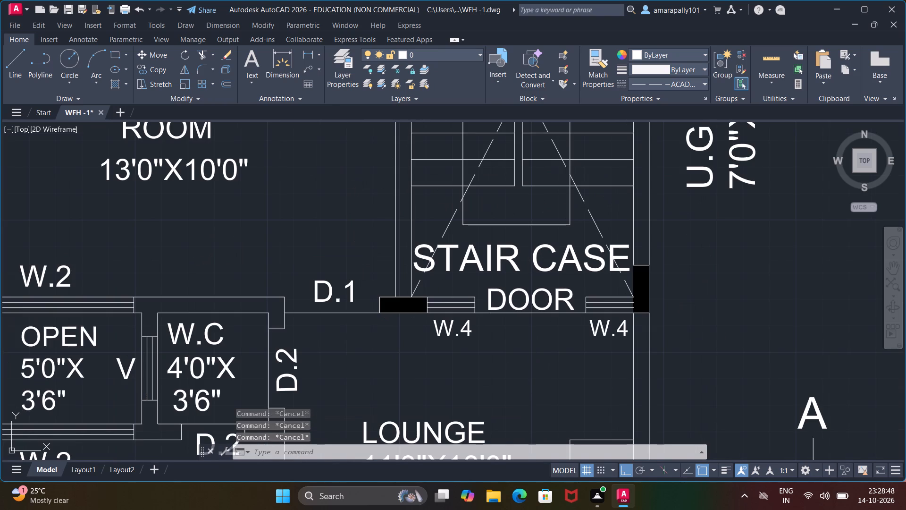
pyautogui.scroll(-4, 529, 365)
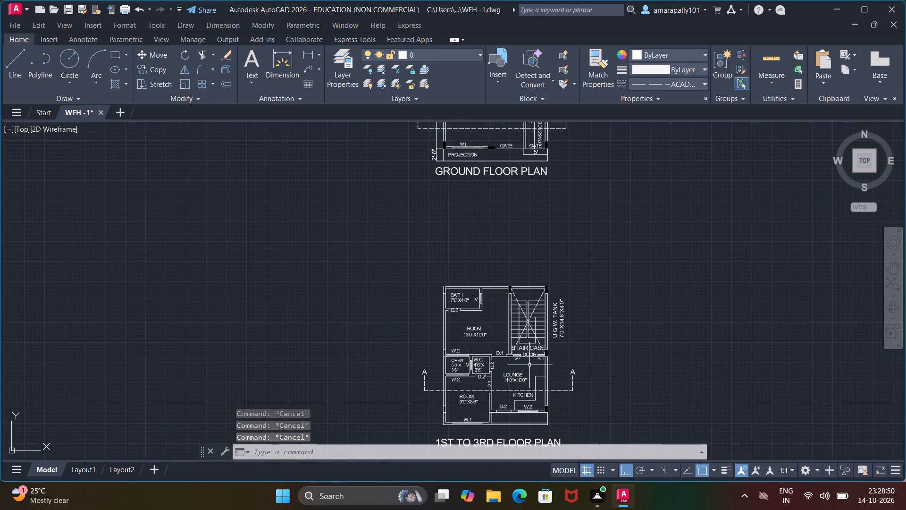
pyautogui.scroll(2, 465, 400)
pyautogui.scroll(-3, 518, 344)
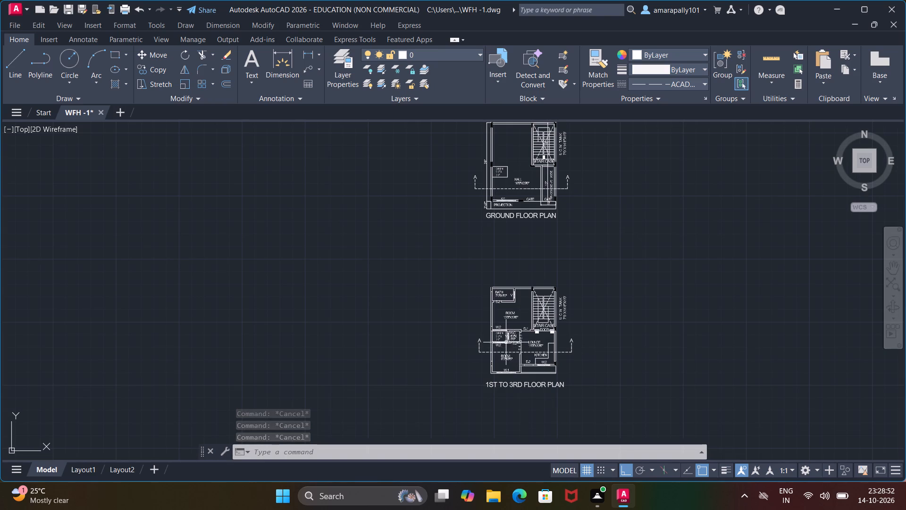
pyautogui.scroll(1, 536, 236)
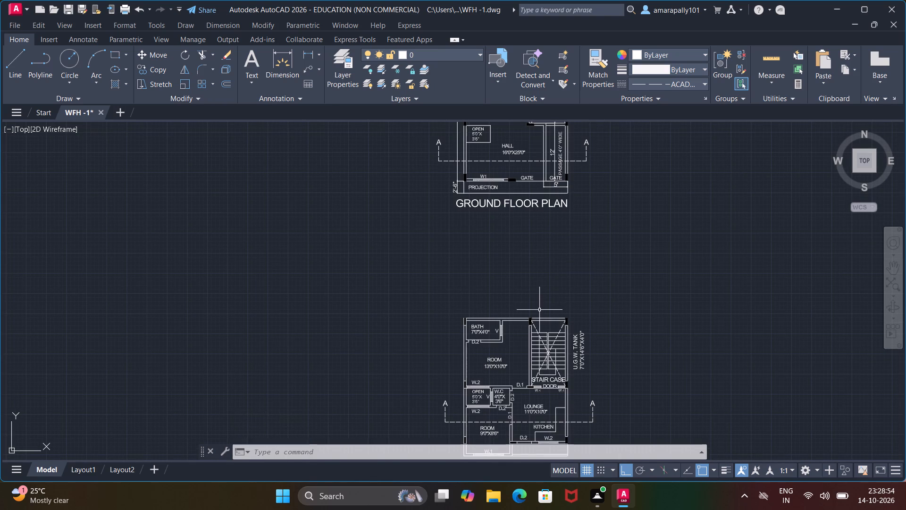
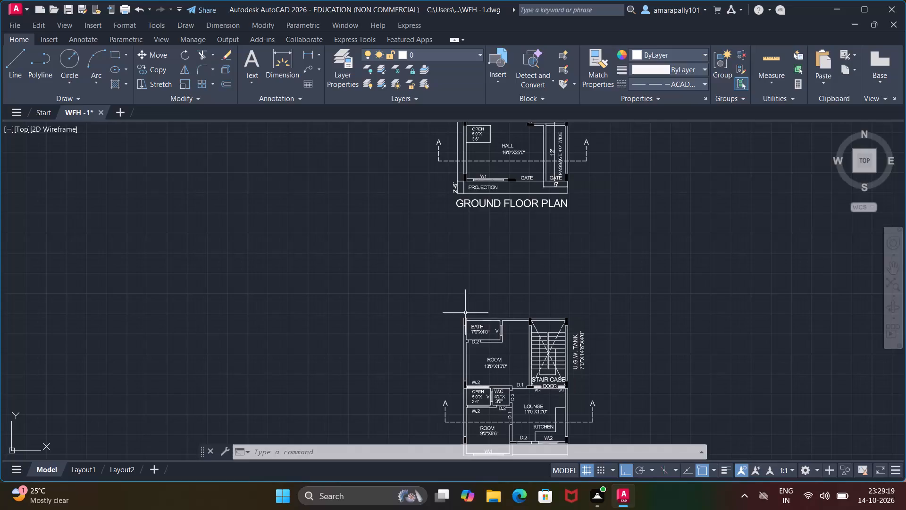
# Start a new line drawing with the Line command in the empty space beside the two floor plans.
pyautogui.scroll(-2, 544, 359)
pyautogui.scroll(1, 534, 358)
pyautogui.middleClick(536, 356)
pyautogui.moveTo(531, 352); pyautogui.dragTo(494, 336, button='middle')
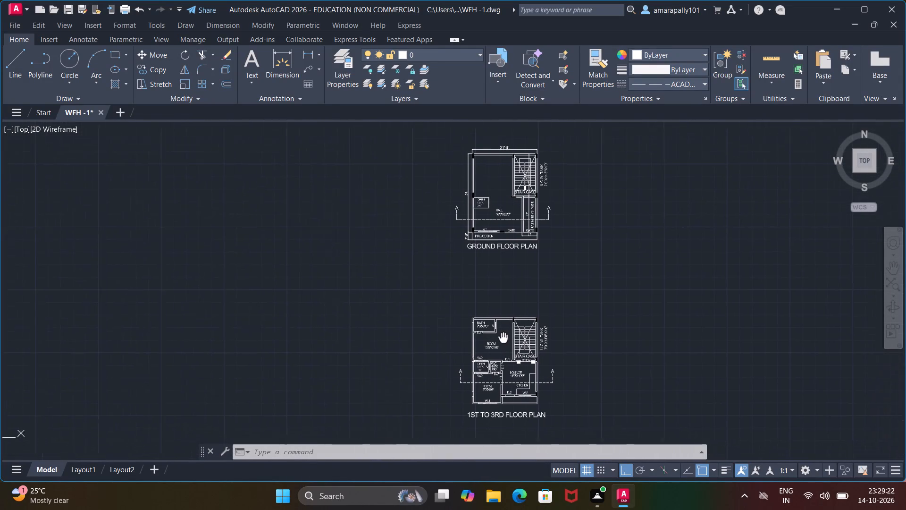
pyautogui.moveTo(494, 336); pyautogui.dragTo(479, 331, button='middle')
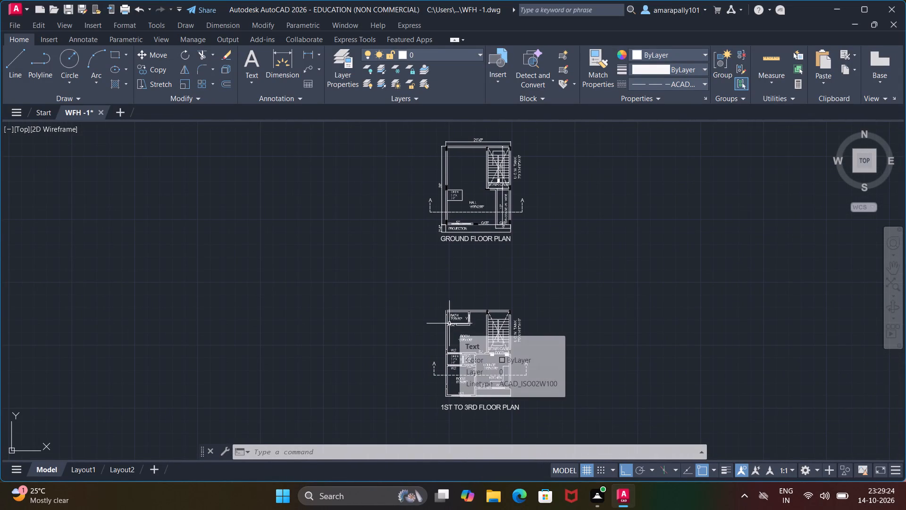
pyautogui.scroll(-1, 449, 323)
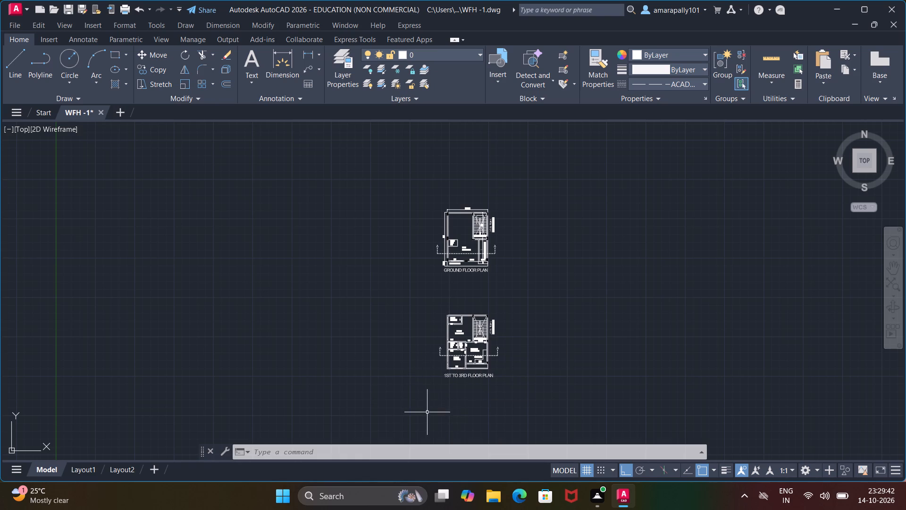
pyautogui.moveTo(537, 374); pyautogui.dragTo(361, 380, button='middle')
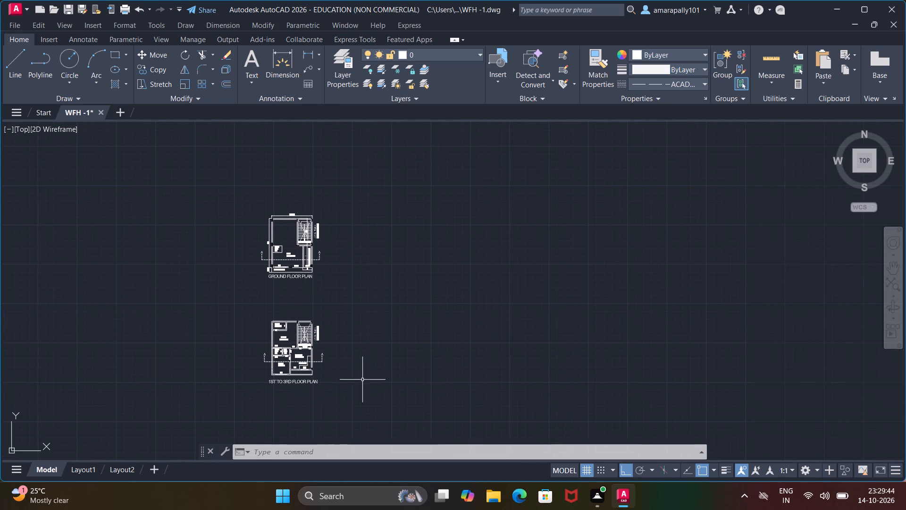
pyautogui.press('l')
pyautogui.press('Return')
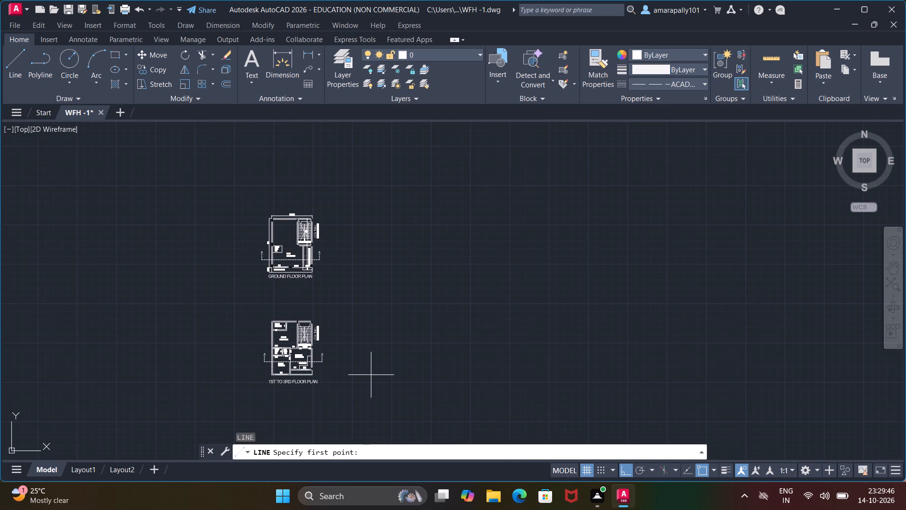
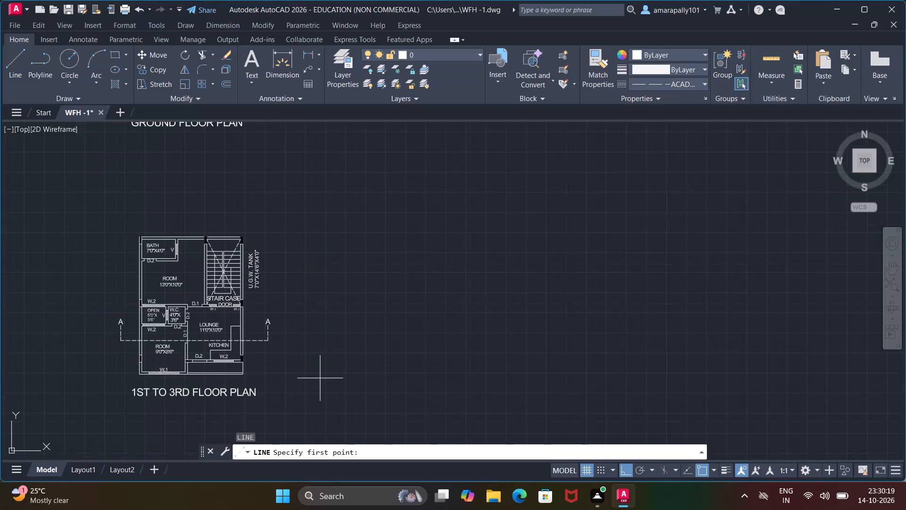
# Set the current linetype to ByLayer for the new linework.
pyautogui.click(367, 376)
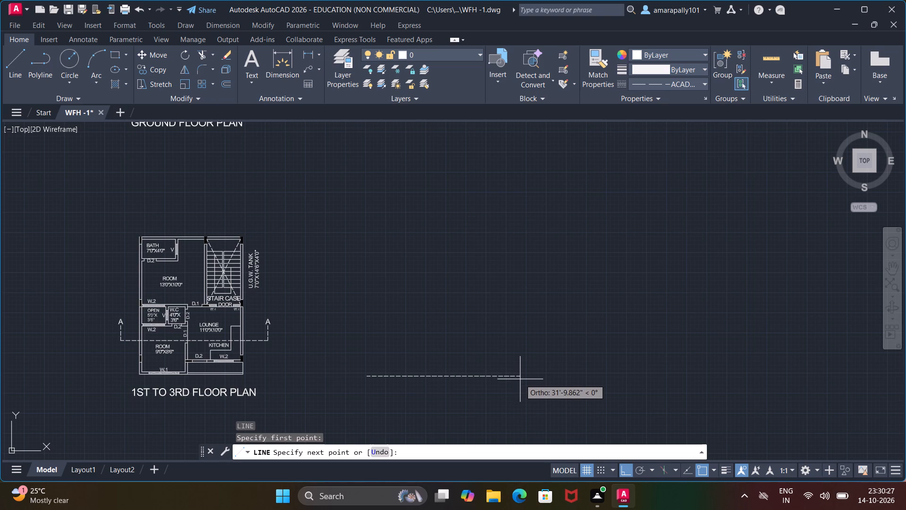
pyautogui.press('Escape')
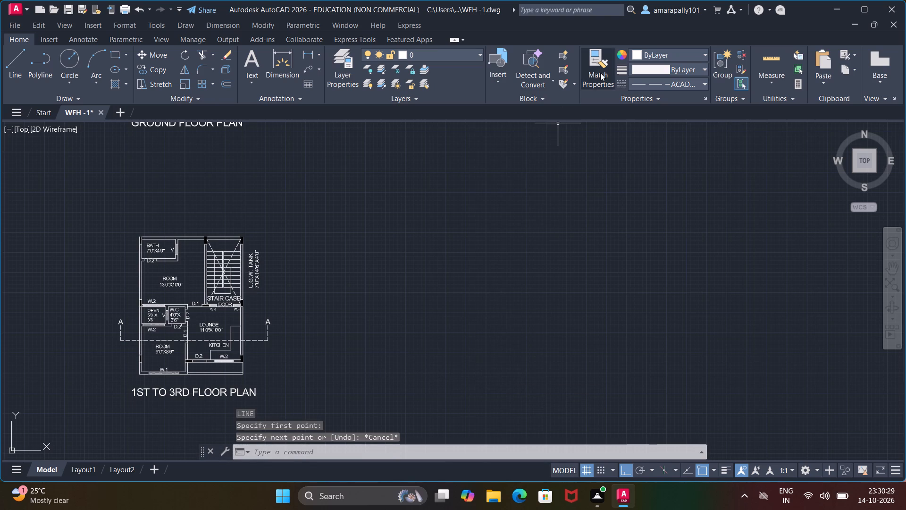
pyautogui.click(649, 85)
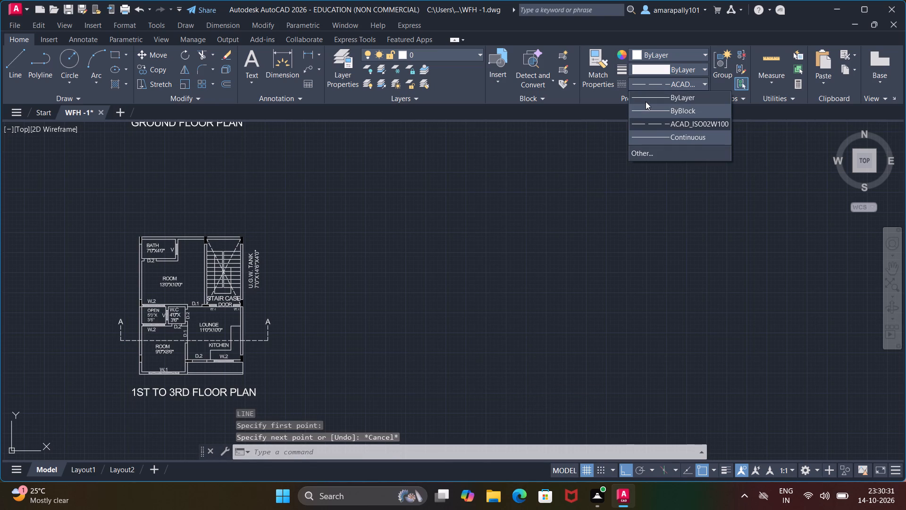
pyautogui.click(646, 102)
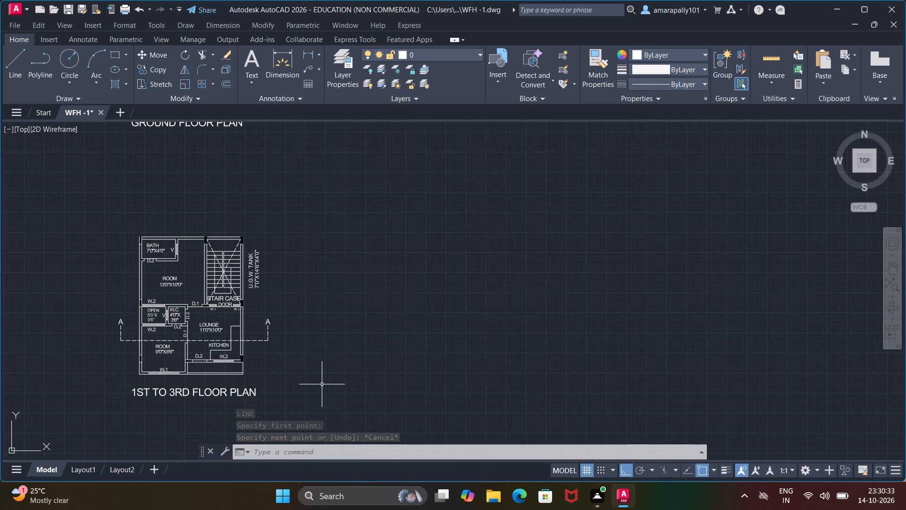
# Draw the base outline beside the 1st to 3rd floor plan: 21'6" to the right, 2' up and 21'6" back.
pyautogui.press('l')
pyautogui.press('Return')
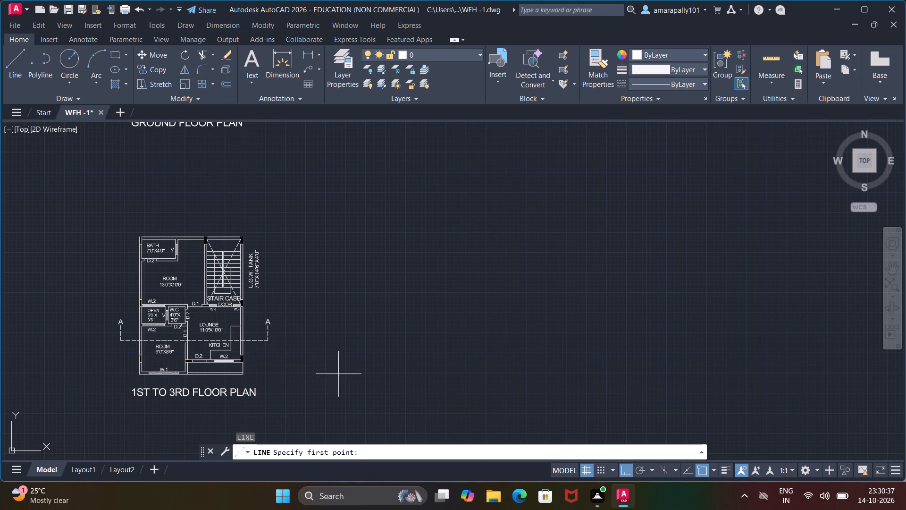
pyautogui.click(346, 374)
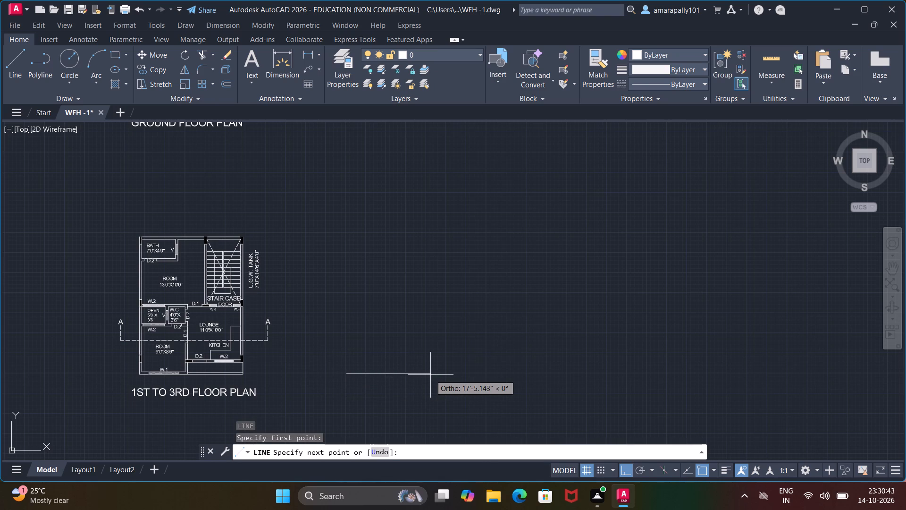
pyautogui.write('21')
pyautogui.press("'")
pyautogui.press('6')
pyautogui.hotkey('shift', '"')
pyautogui.press('Return')
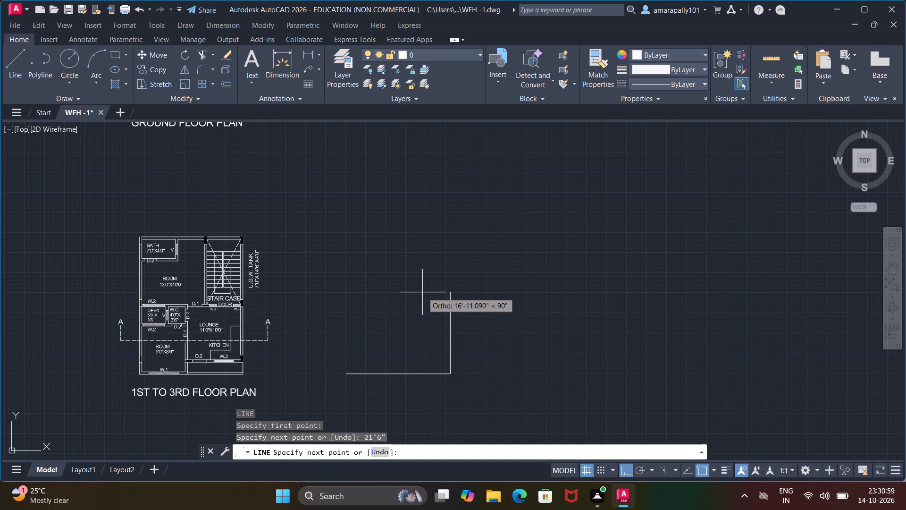
pyautogui.press('2')
pyautogui.press("'")
pyautogui.press('Return')
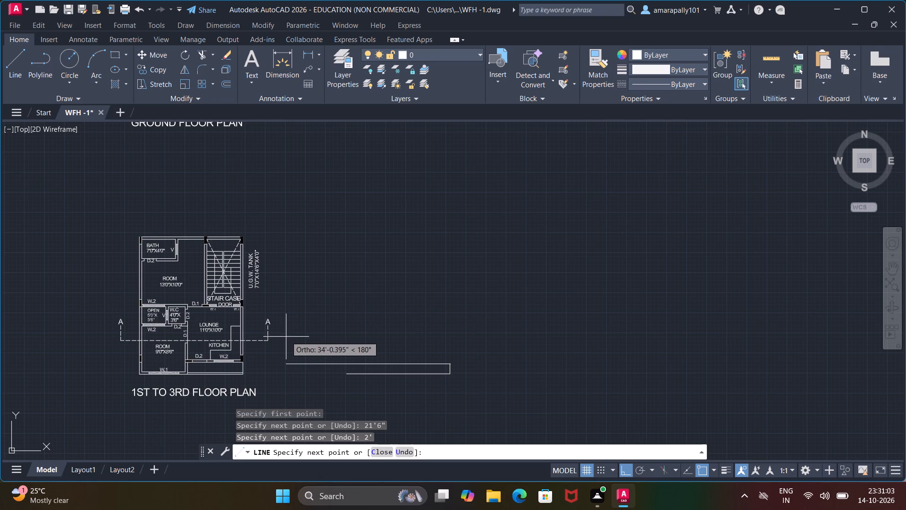
pyautogui.write('21')
pyautogui.write('\'6"')
pyautogui.press('Return')
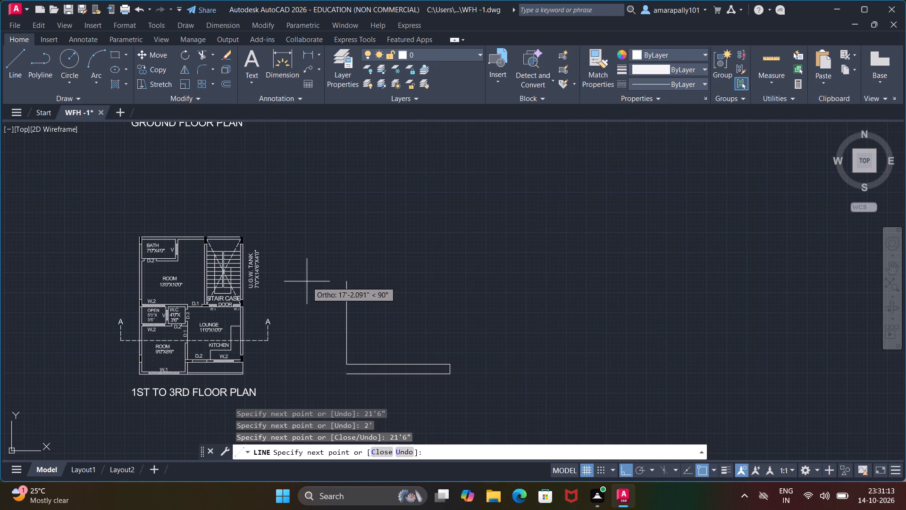
# Continue the line 12' up from the base's left end and outline a 21'6" by 6" slab at that height.
pyautogui.write('12')
pyautogui.press("'")
pyautogui.press('Return')
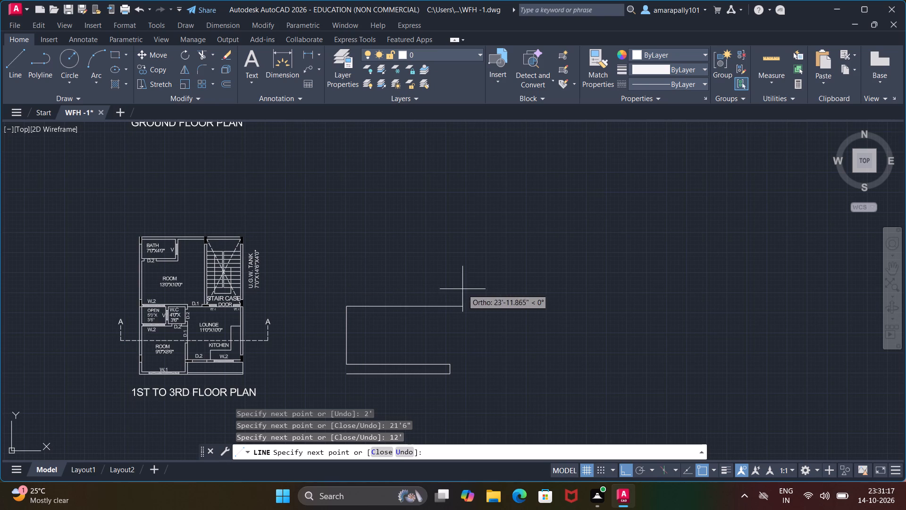
pyautogui.press('2')
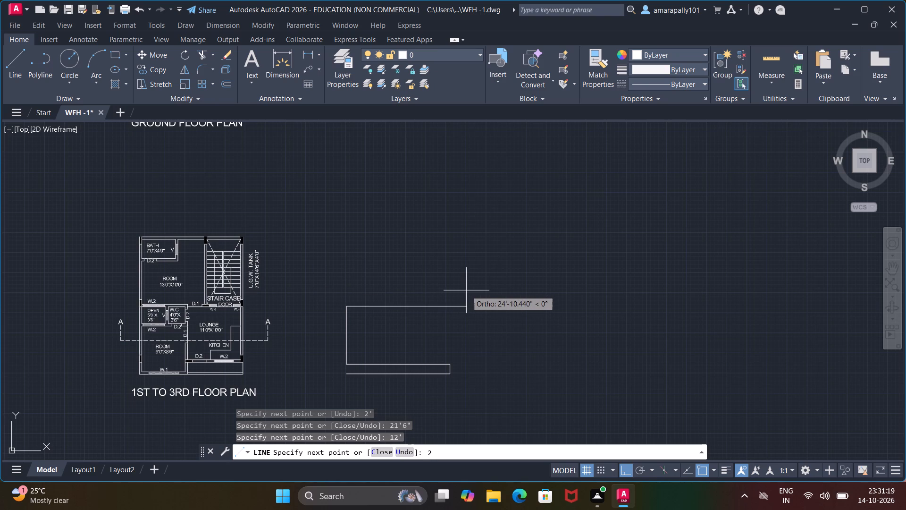
pyautogui.press('1')
pyautogui.write("'6")
pyautogui.hotkey('shift', '"')
pyautogui.press('Return')
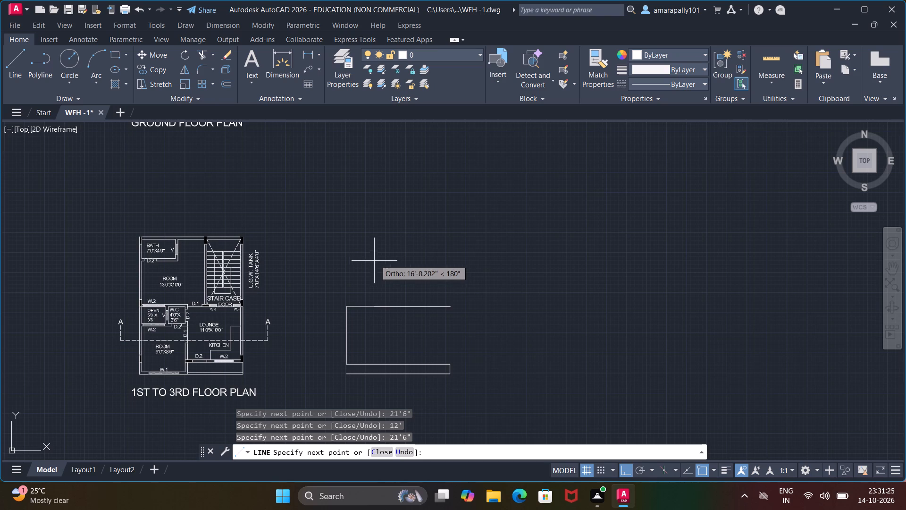
pyautogui.write('6"')
pyautogui.press('Return')
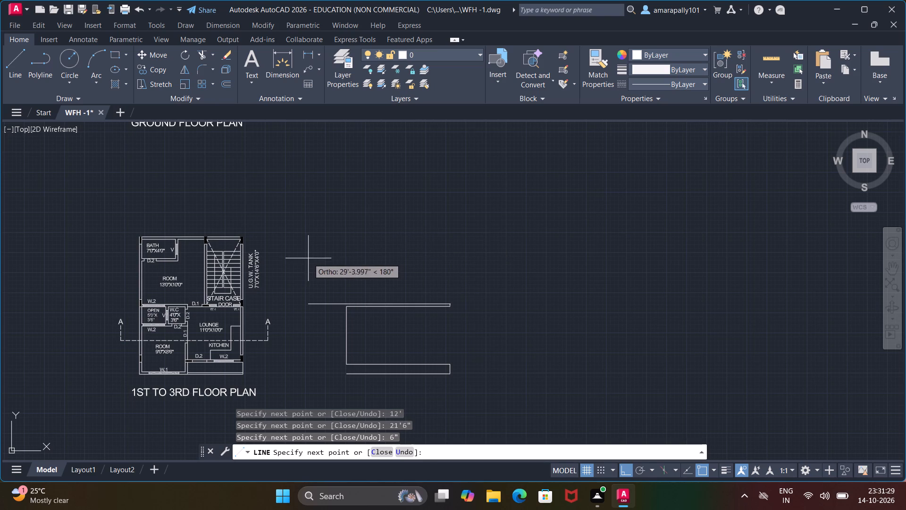
pyautogui.scroll(2, 317, 245)
pyautogui.moveTo(317, 245); pyautogui.dragTo(311, 177, button='middle')
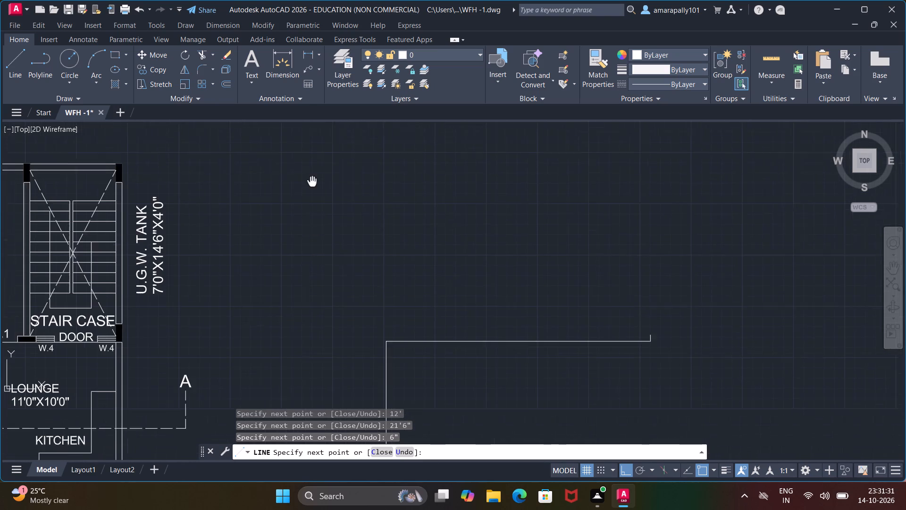
pyautogui.moveTo(311, 177); pyautogui.dragTo(305, 149, button='middle')
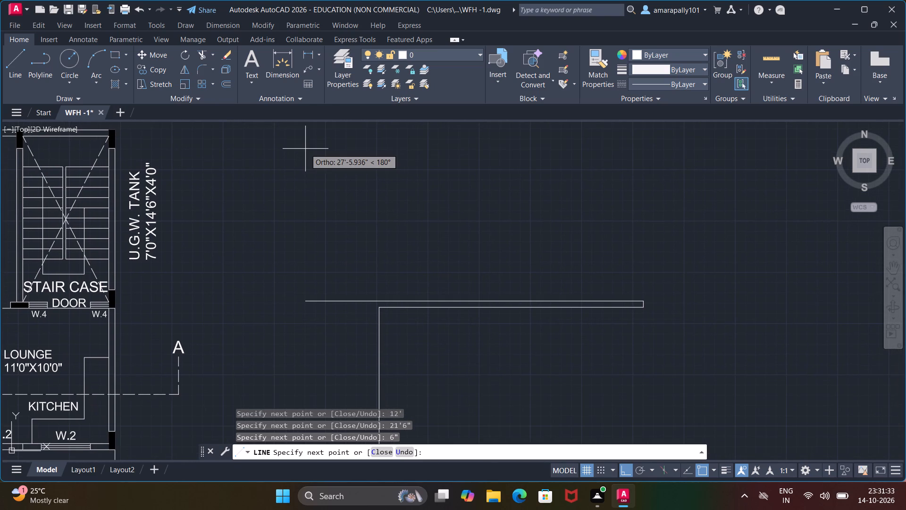
pyautogui.write('21\'6"')
pyautogui.press('Return')
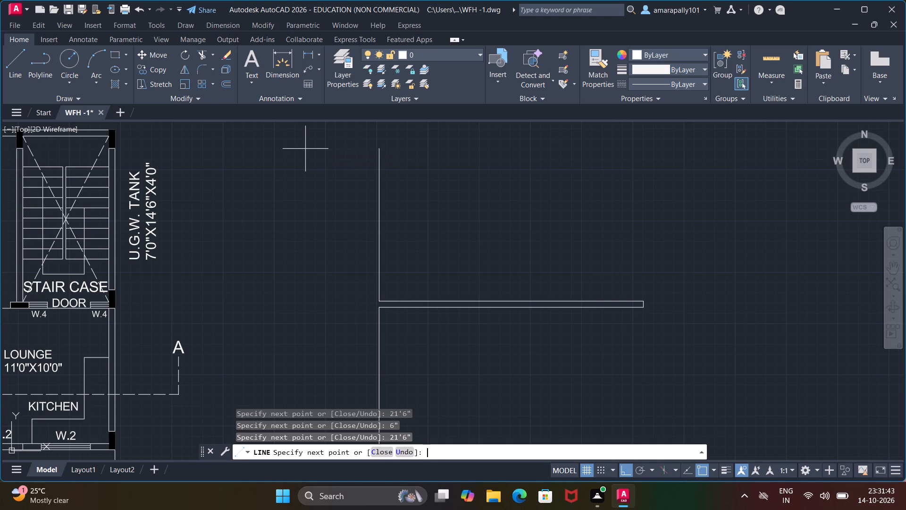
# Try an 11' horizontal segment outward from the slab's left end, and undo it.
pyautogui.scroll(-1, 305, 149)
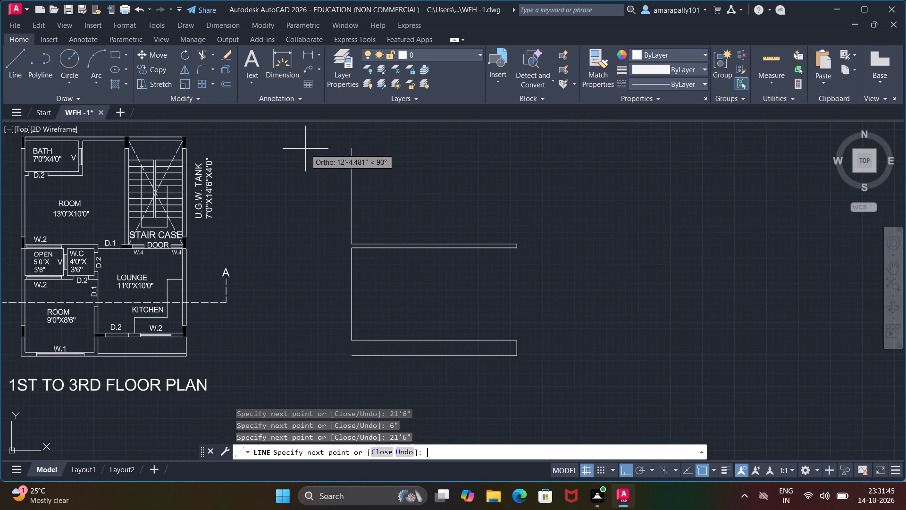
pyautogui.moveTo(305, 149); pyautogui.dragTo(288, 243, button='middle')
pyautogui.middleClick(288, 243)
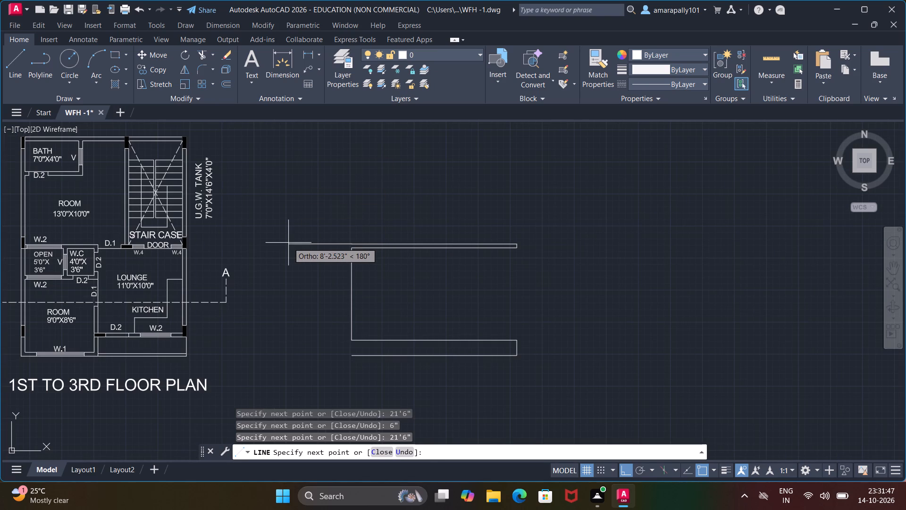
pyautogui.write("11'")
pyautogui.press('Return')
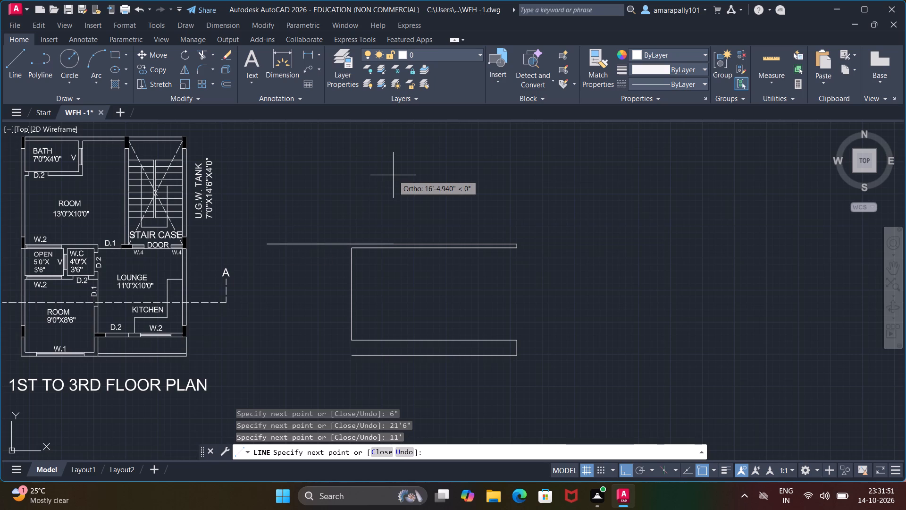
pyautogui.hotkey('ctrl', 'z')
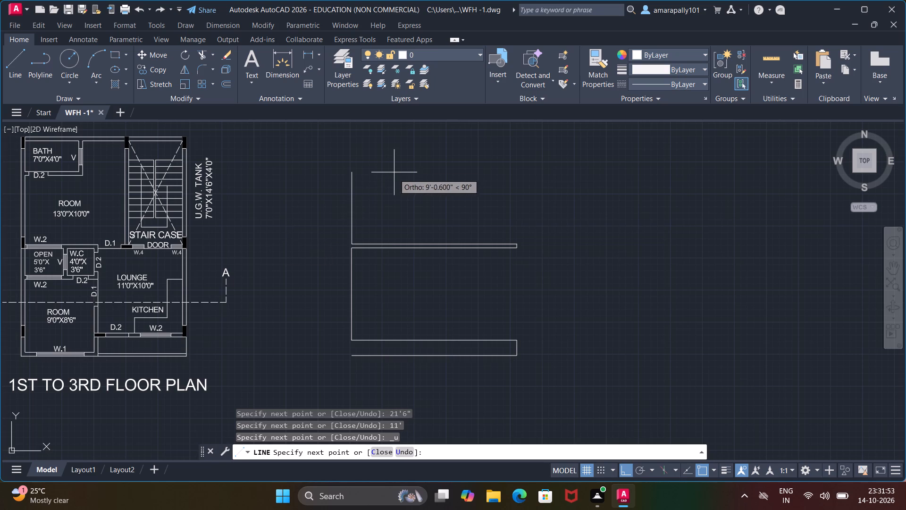
# Continue the line 11' up from the slab's left end and outline another 21'6" by 6" slab on top.
pyautogui.write('11')
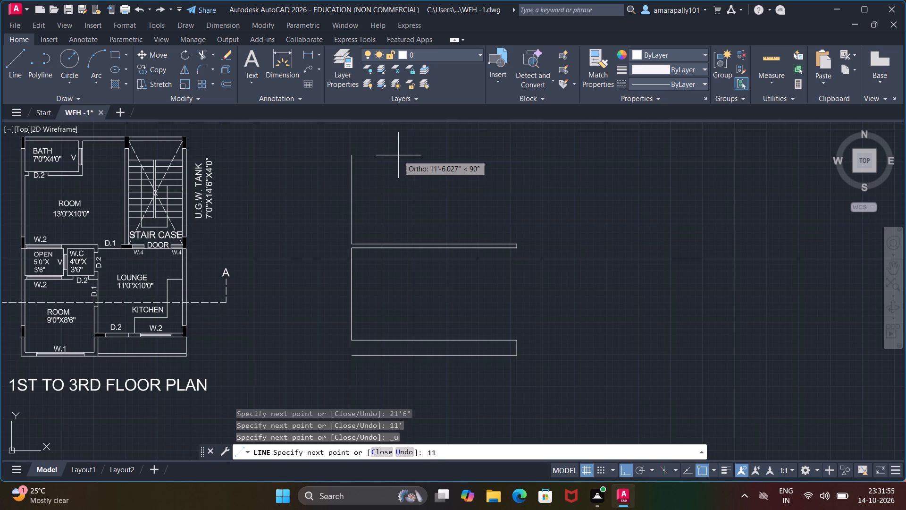
pyautogui.press("'")
pyautogui.press('Return')
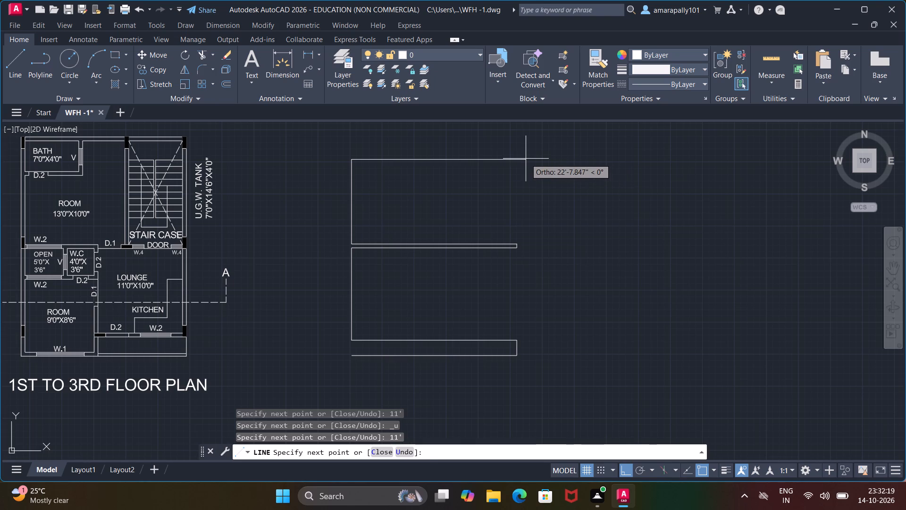
pyautogui.write("21'")
pyautogui.write('6"')
pyautogui.press('Return')
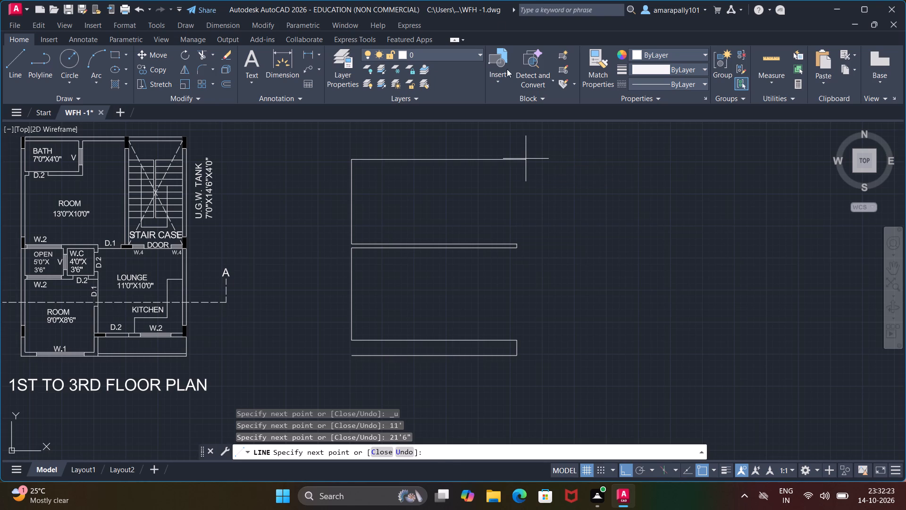
pyautogui.moveTo(520, 141); pyautogui.dragTo(494, 300, button='middle')
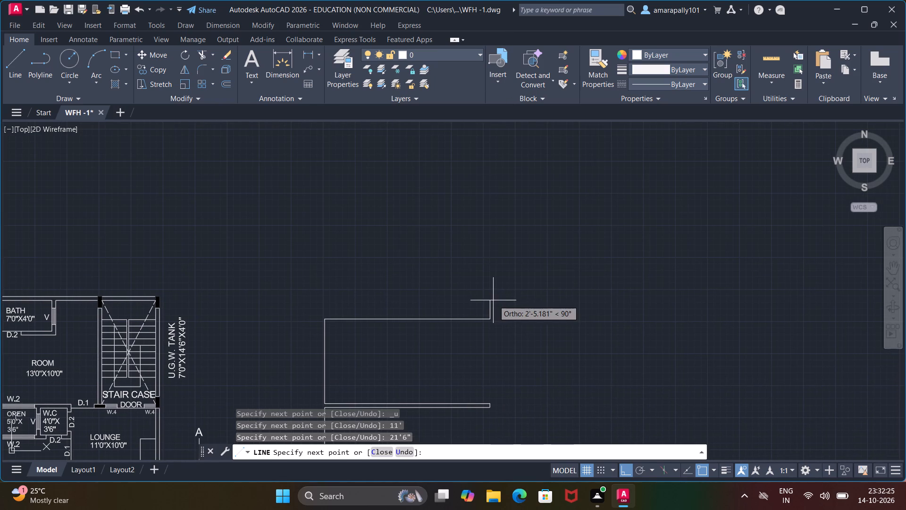
pyautogui.write('6"')
pyautogui.press('Return')
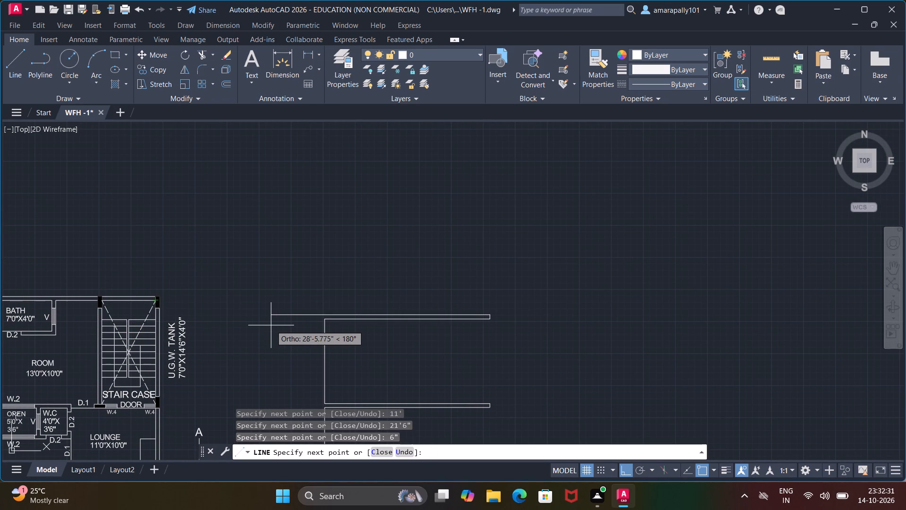
pyautogui.write('21\'6"')
pyautogui.press('Return')
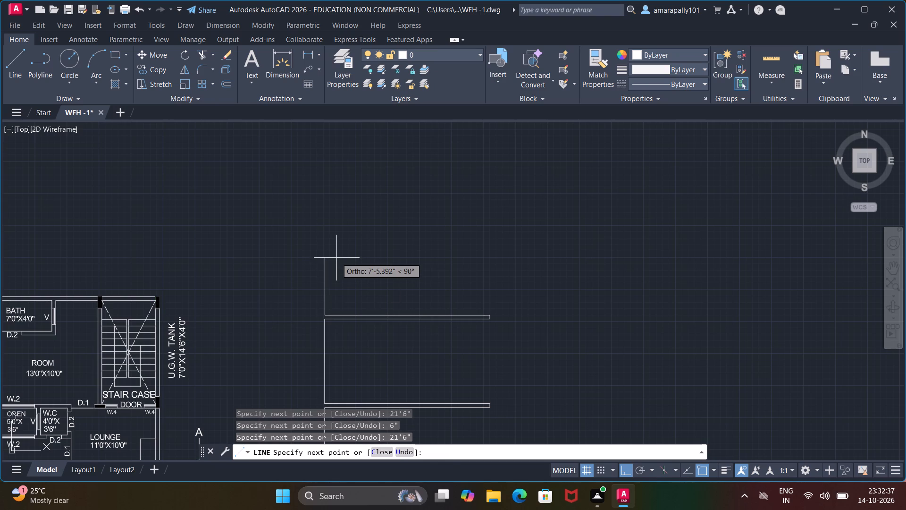
# Draw an 11' vertical line up from the left end of the upper slab for the next storey.
pyautogui.scroll(-2, 336, 258)
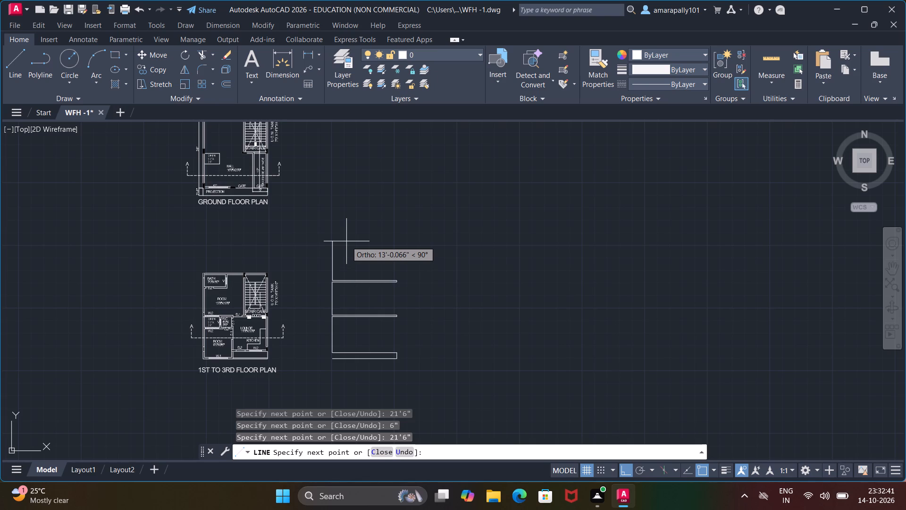
pyautogui.write("11'")
pyautogui.press('Return')
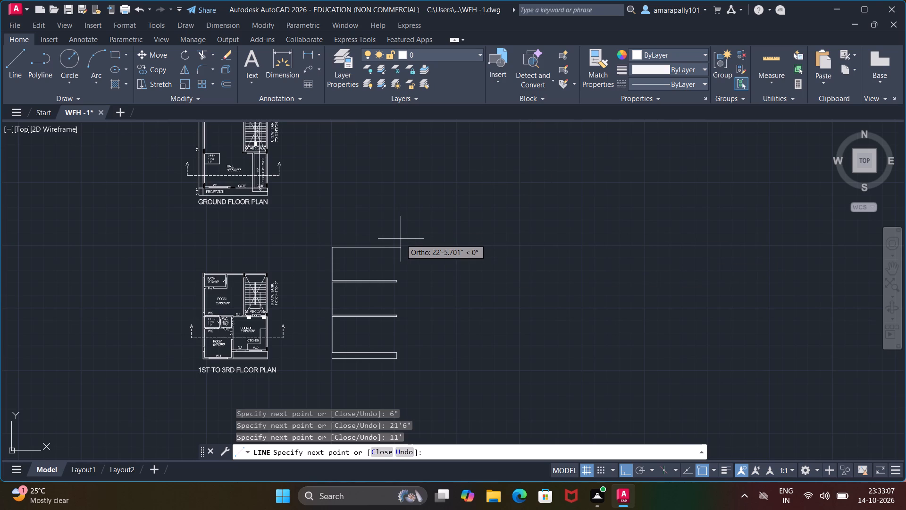
# Outline a 21'6" by 6" slab at the upper end of the 11' vertical line, finishing back at the slab's left end.
pyautogui.write("21'")
pyautogui.write('6"')
pyautogui.press('Return')
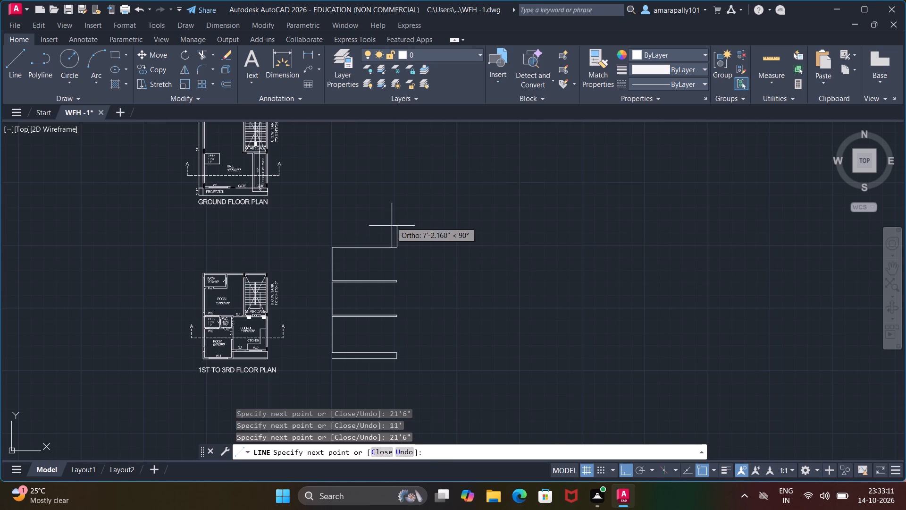
pyautogui.write('6"')
pyautogui.press('Return')
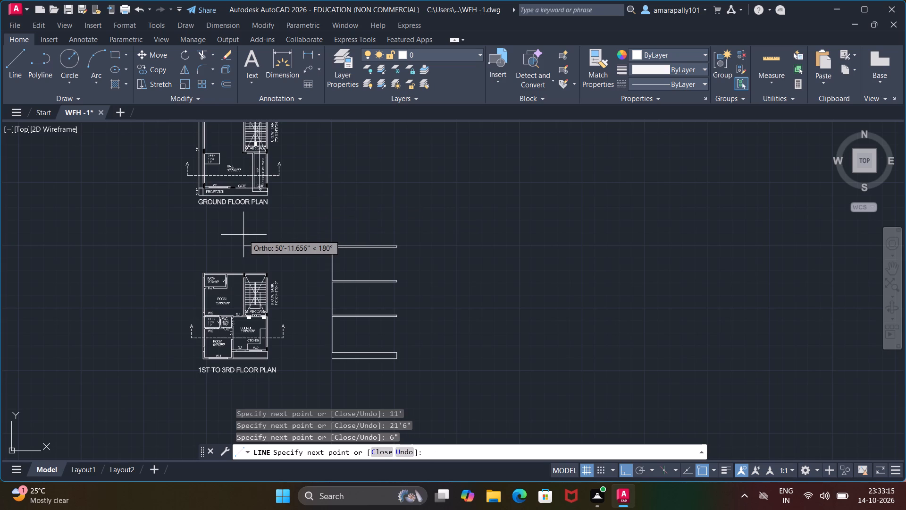
pyautogui.write('21\'6"')
pyautogui.press('Return')
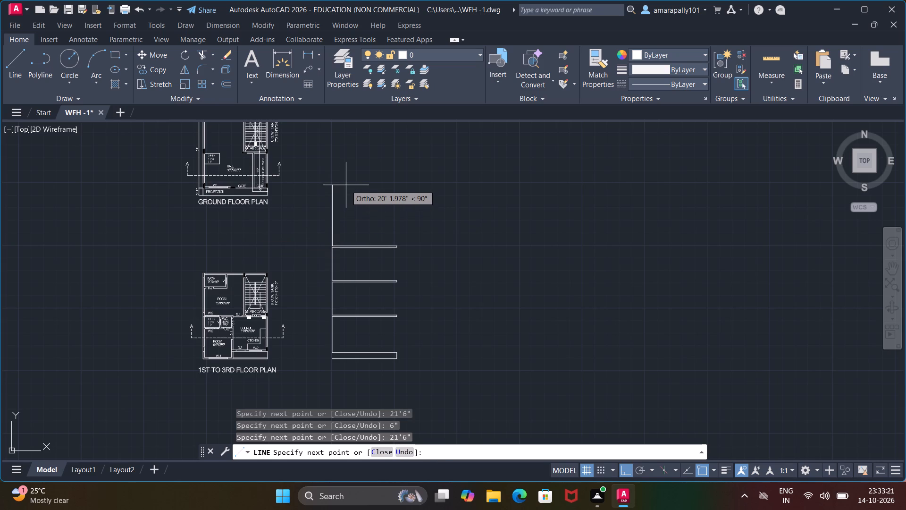
# Continue the line 11' up from that slab's left end and outline another 21'6" by 6" slab as the roof.
pyautogui.write("11'")
pyautogui.press('Return')
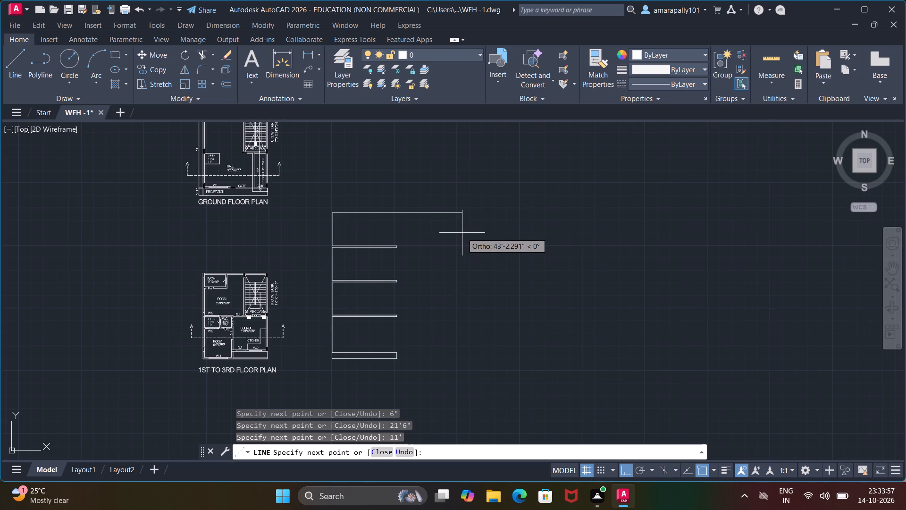
pyautogui.write('21\'6"')
pyautogui.press('Return')
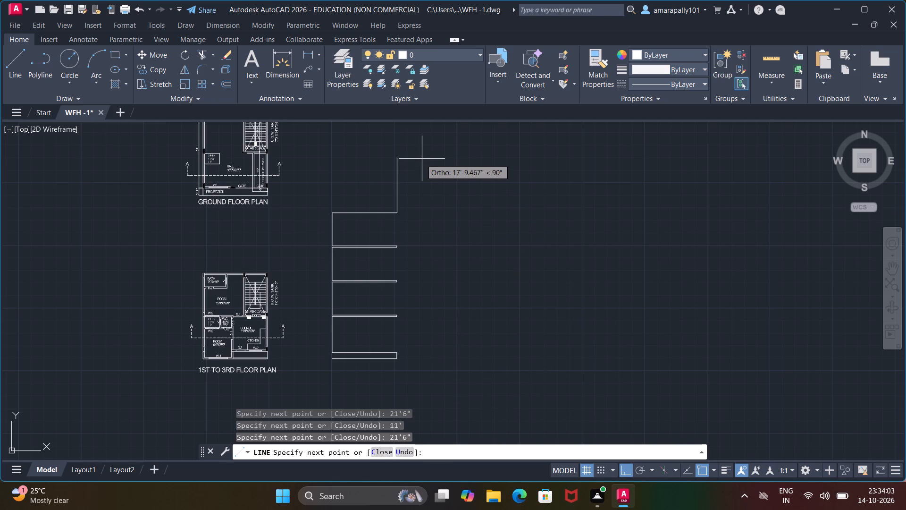
pyautogui.press('6')
pyautogui.hotkey('shift', '"')
pyautogui.press('Return')
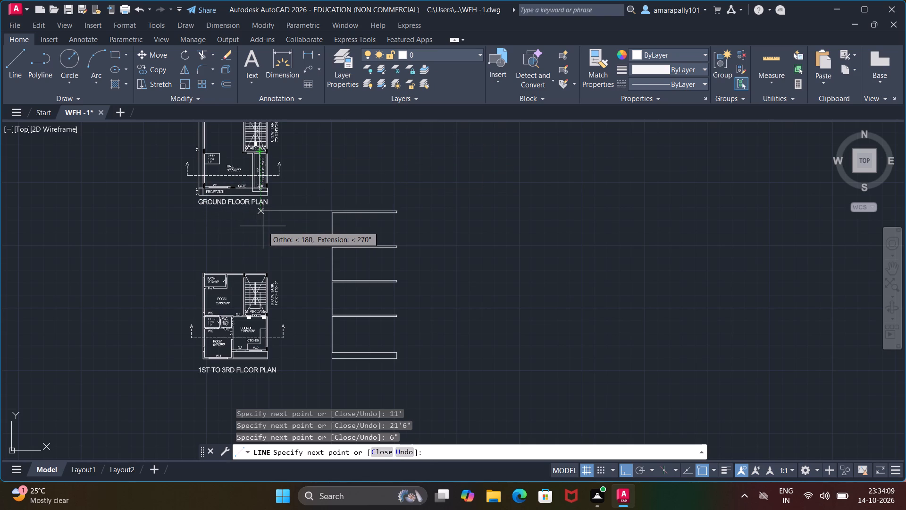
pyautogui.write('21\'6"')
pyautogui.press('Return')
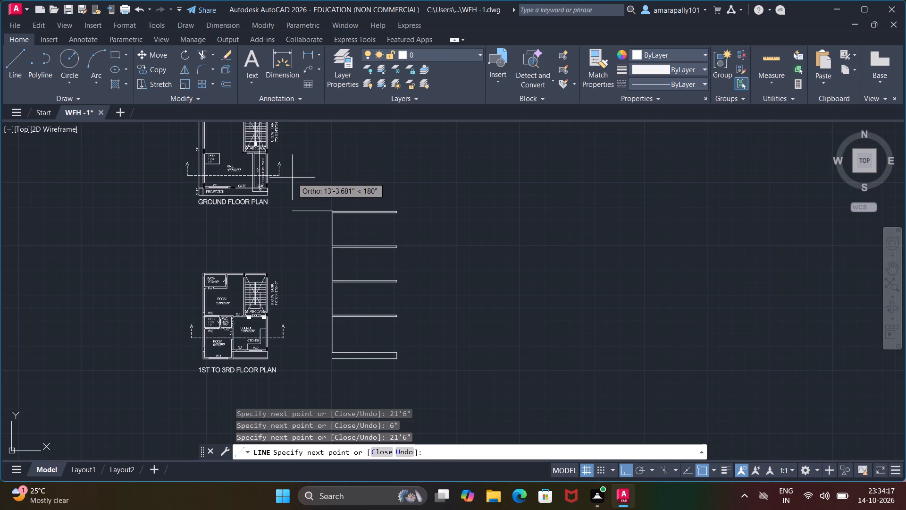
# Continue the line 3' up from the roof slab's left end and 21'6" horizontally across to its right end.
pyautogui.write("3'")
pyautogui.press('Return')
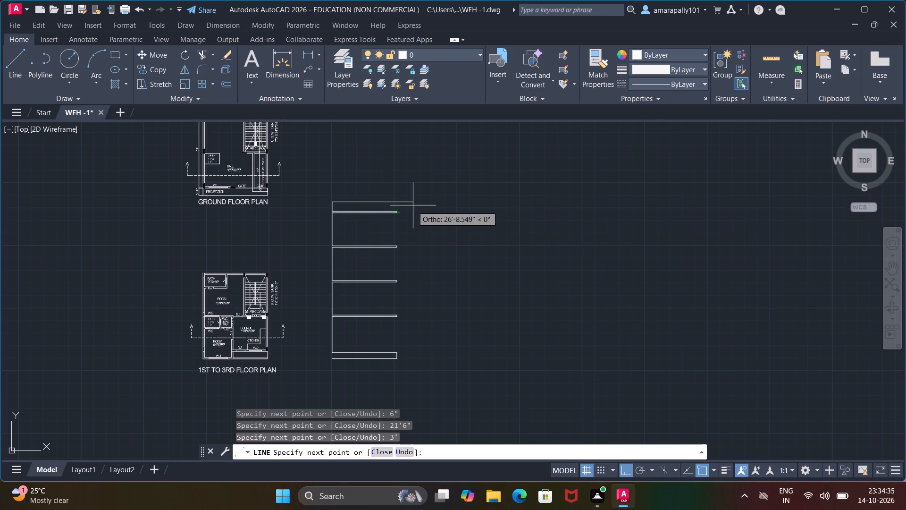
pyautogui.write("21'6")
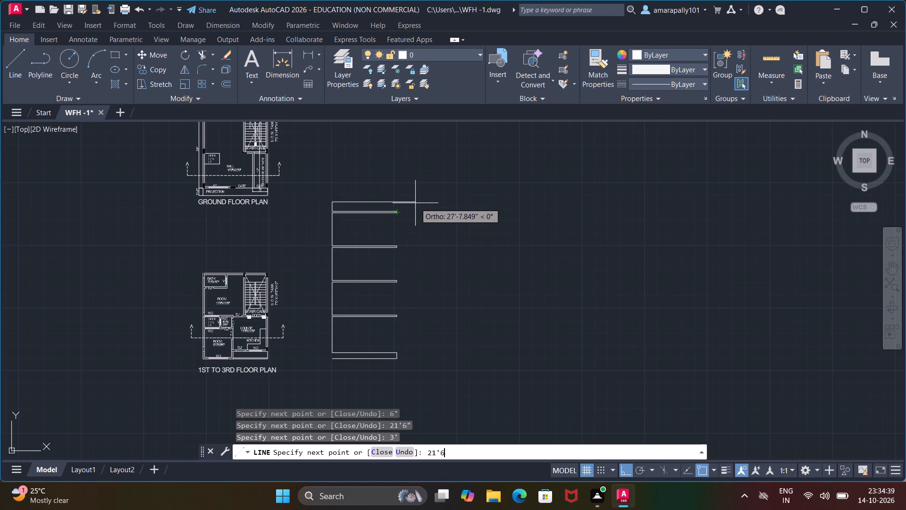
pyautogui.hotkey('shift', '"')
pyautogui.press('Return')
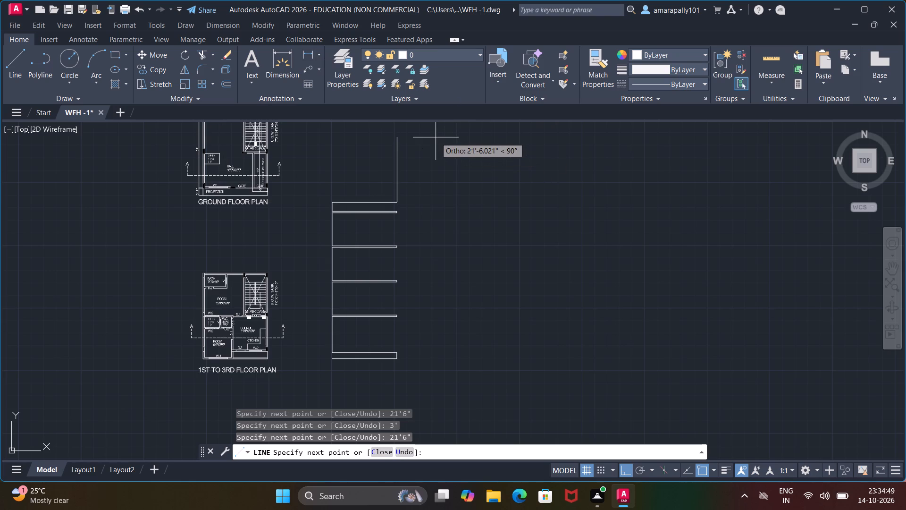
# Add an 8' vertical line up from the right end of the 21'6" parapet line and finish the line there.
pyautogui.write("8'")
pyautogui.press('Return')
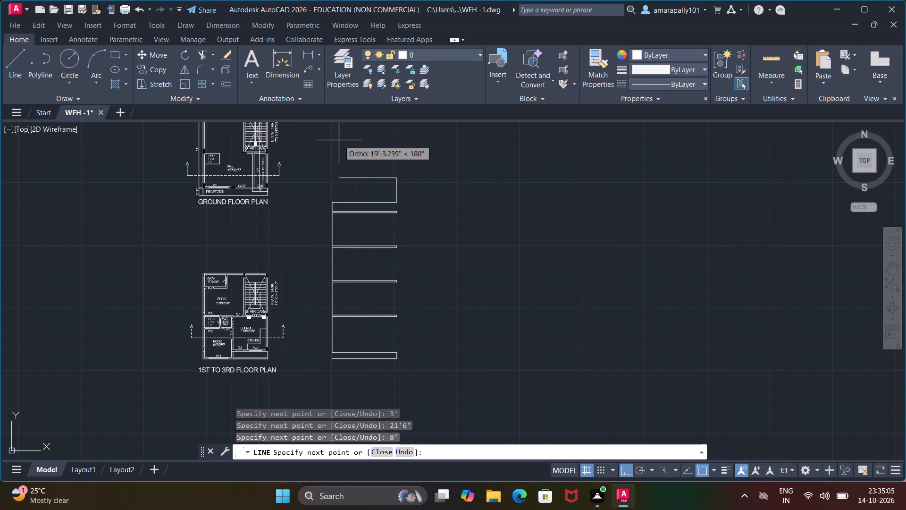
pyautogui.scroll(1, 339, 140)
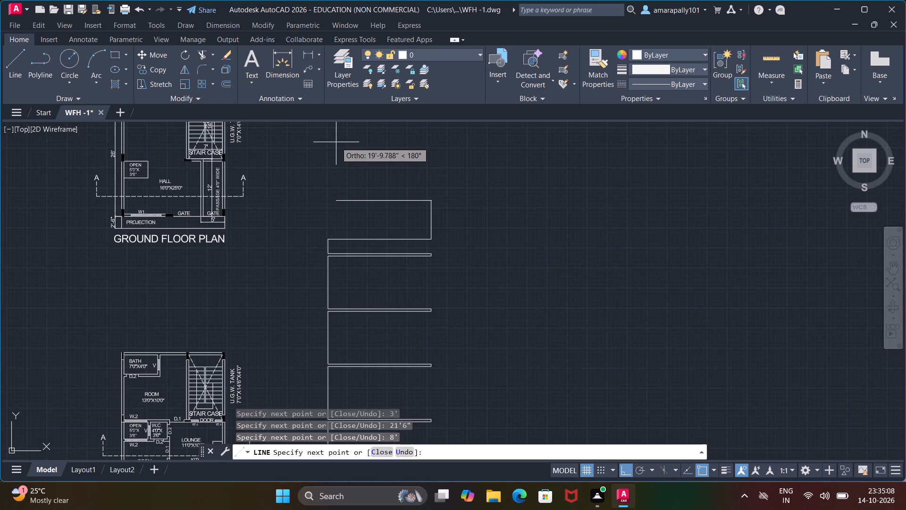
pyautogui.scroll(1, 336, 142)
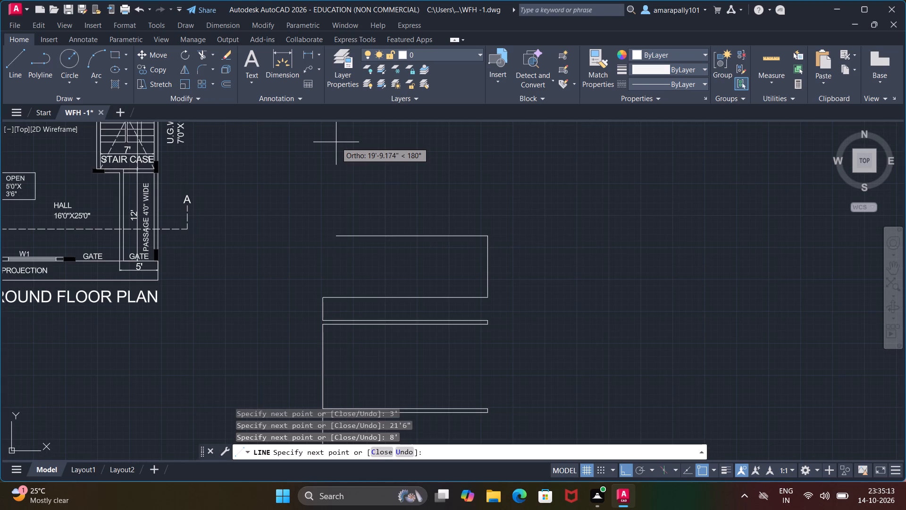
pyautogui.press('Escape')
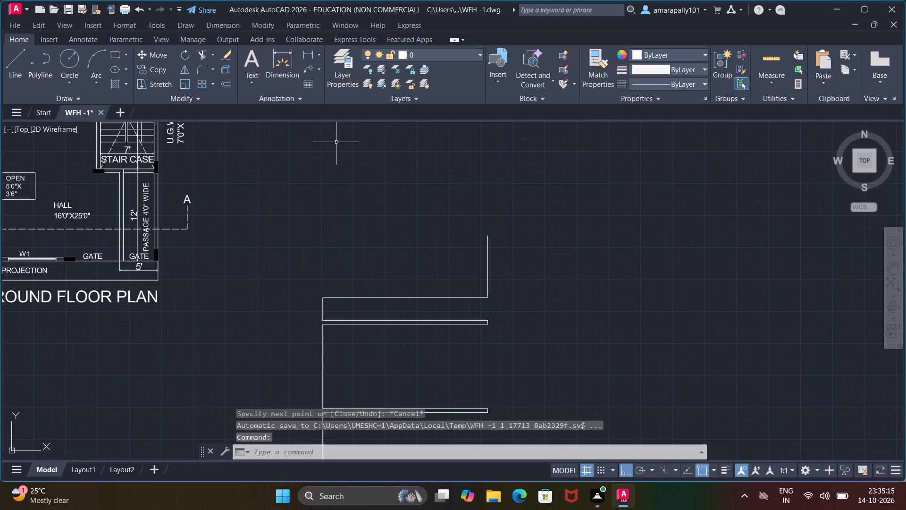
pyautogui.press('Escape')
pyautogui.press('Escape')
pyautogui.press('Escape')
pyautogui.press('Escape')
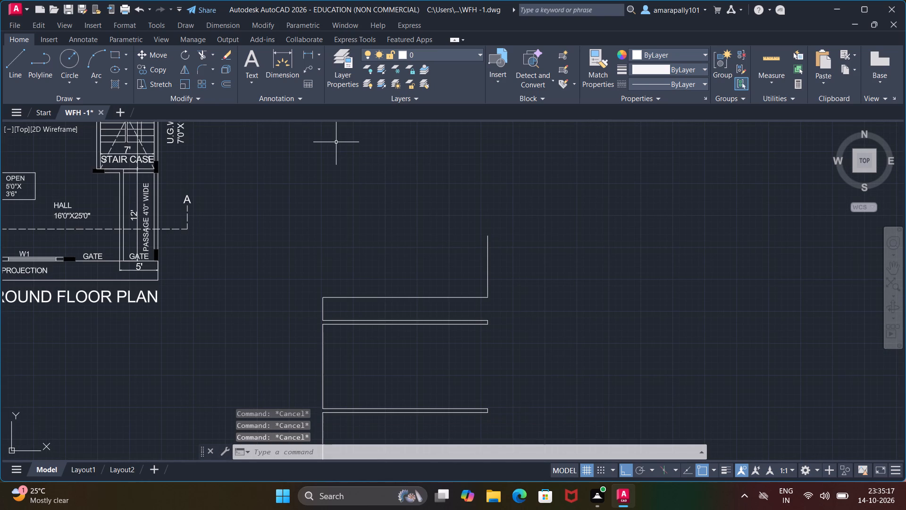
# Stretch the lowest storey's left wall line down to the base's bottom corner and up to the top edge of the first slab.
pyautogui.scroll(-1, 345, 172)
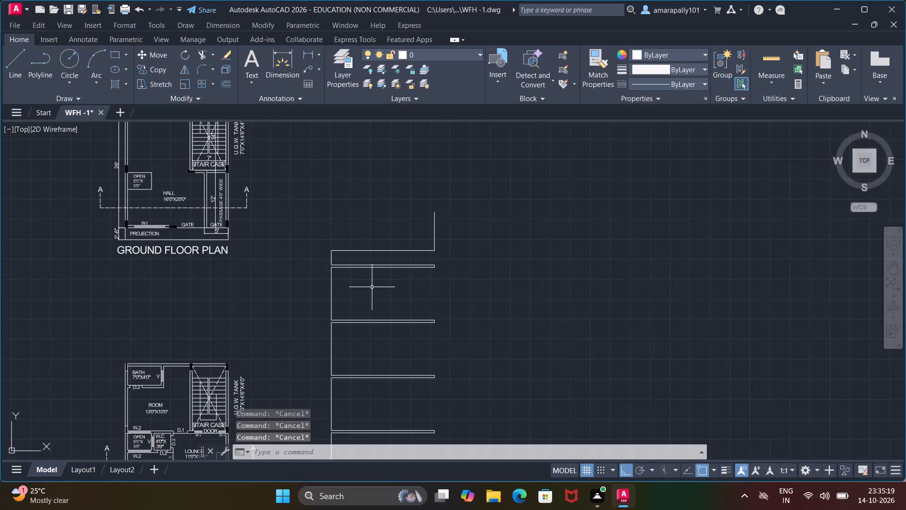
pyautogui.moveTo(371, 287); pyautogui.dragTo(344, 166, button='middle')
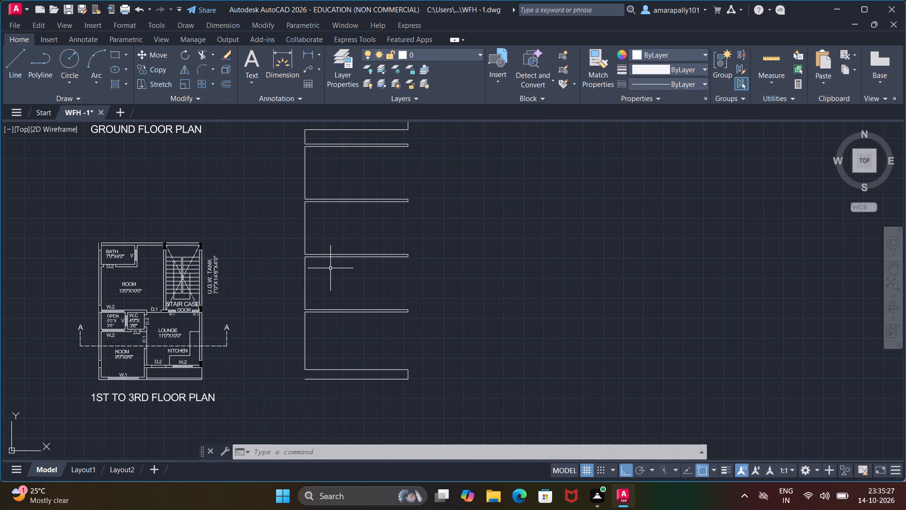
pyautogui.scroll(2, 281, 354)
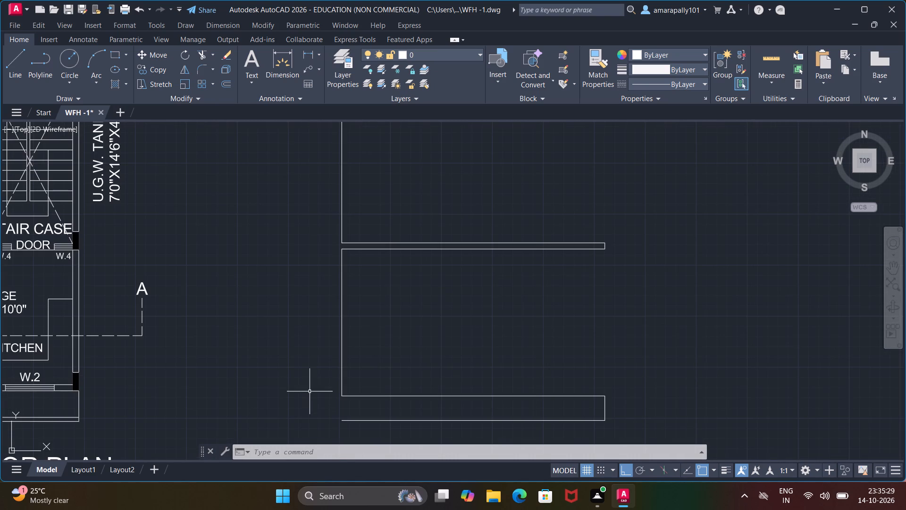
pyautogui.moveTo(340, 420); pyautogui.dragTo(331, 355, button='middle')
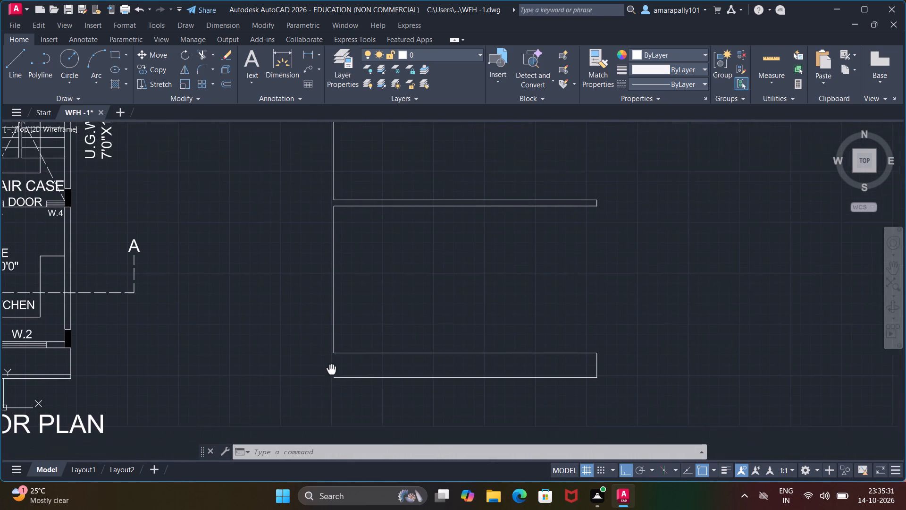
pyautogui.moveTo(331, 355); pyautogui.dragTo(331, 348, button='middle')
pyautogui.click(333, 299)
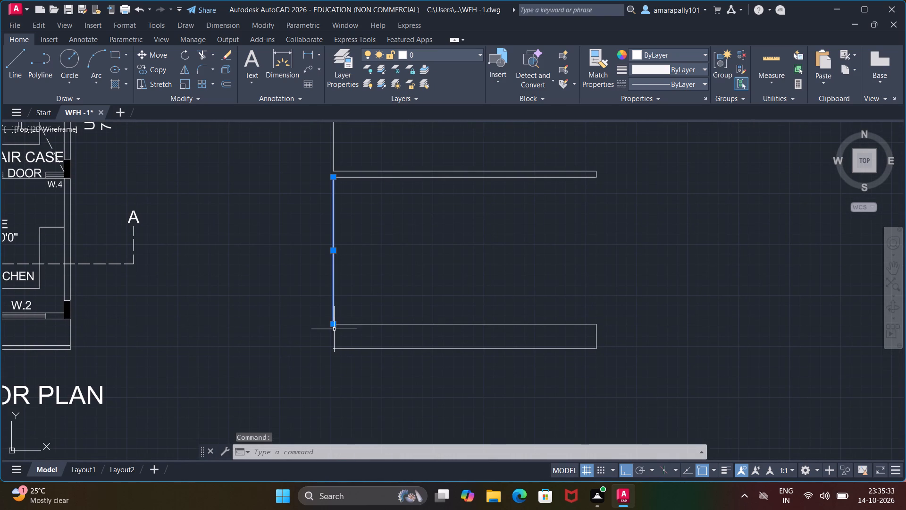
pyautogui.click(334, 326)
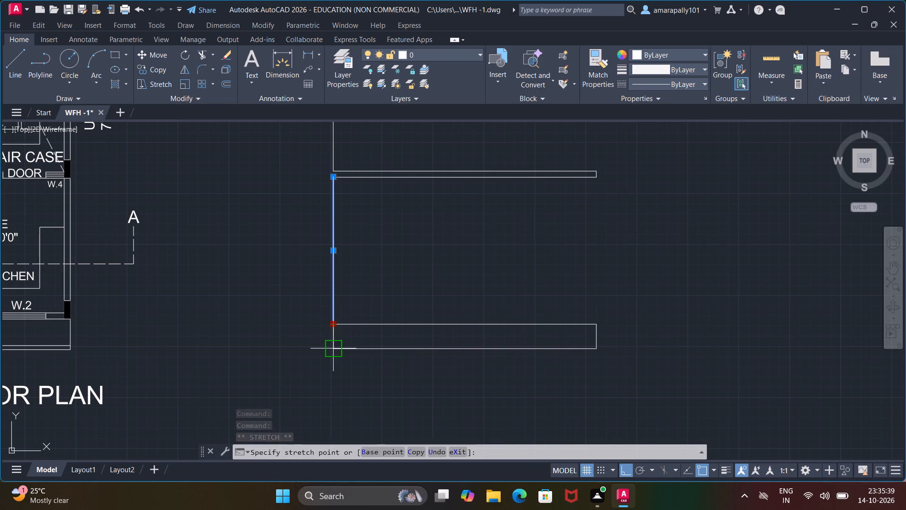
pyautogui.click(333, 347)
pyautogui.scroll(3, 330, 172)
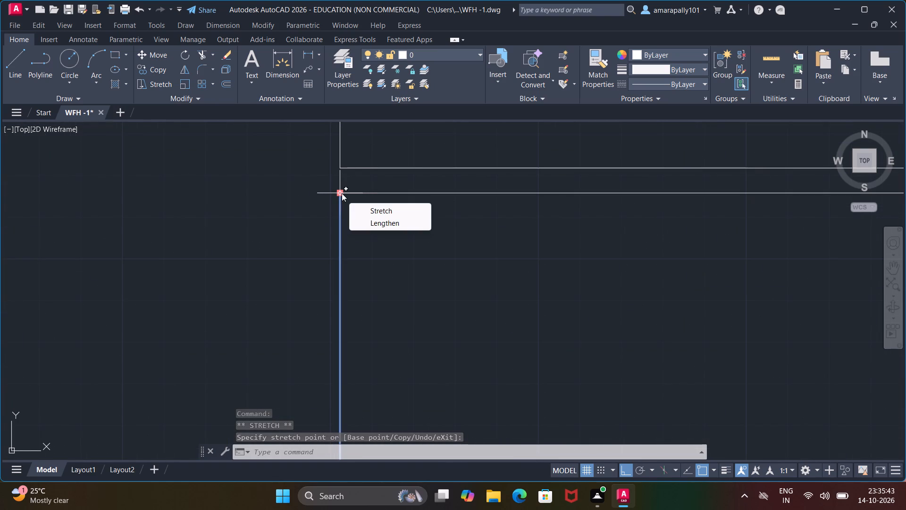
pyautogui.click(342, 193)
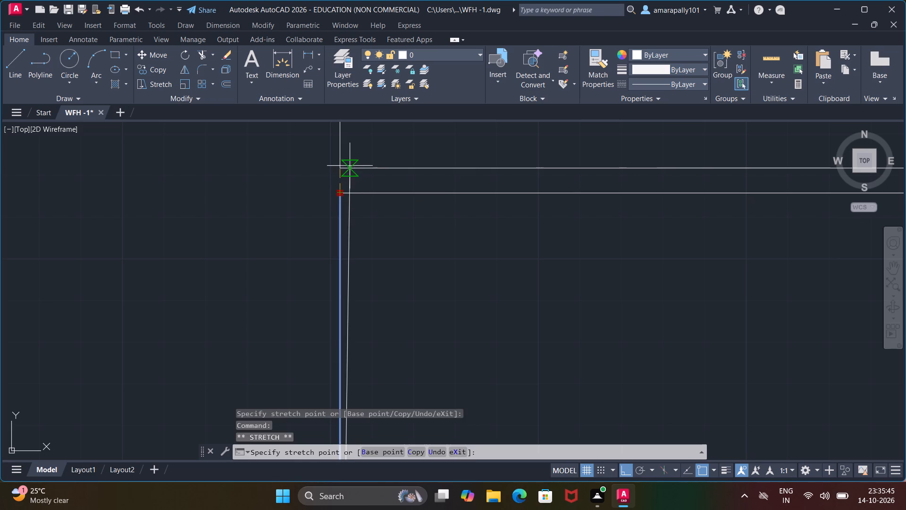
pyautogui.click(344, 169)
# Stretch the second storey's left wall line up through the slab above it to that slab's top edge.
pyautogui.moveTo(349, 146); pyautogui.dragTo(339, 412, button='middle')
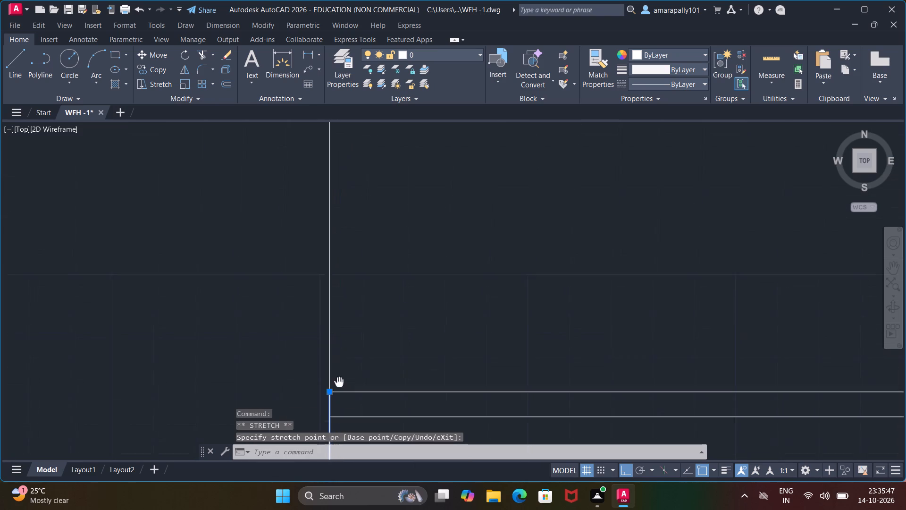
pyautogui.moveTo(339, 412); pyautogui.dragTo(341, 427, button='middle')
pyautogui.moveTo(324, 199); pyautogui.dragTo(366, 439, button='middle')
pyautogui.scroll(1, 366, 439)
pyautogui.moveTo(363, 208); pyautogui.dragTo(360, 392, button='middle')
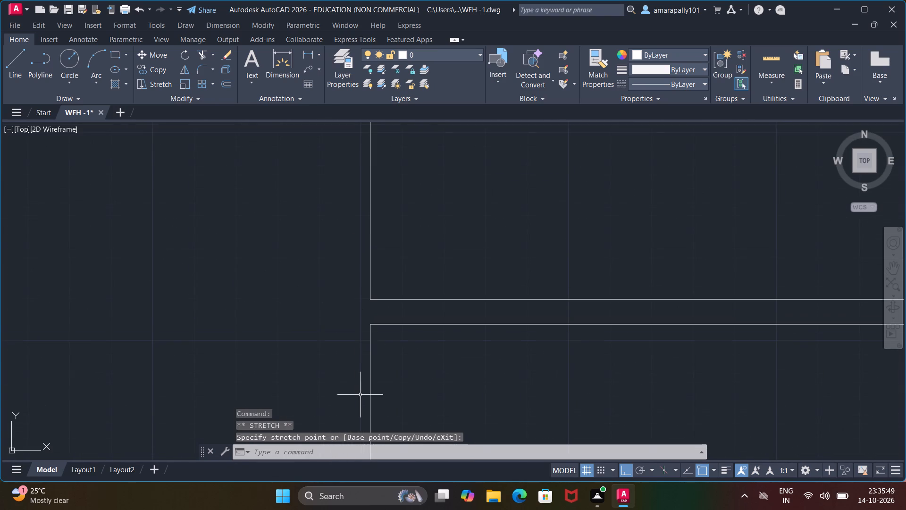
pyautogui.click(372, 350)
pyautogui.click(370, 323)
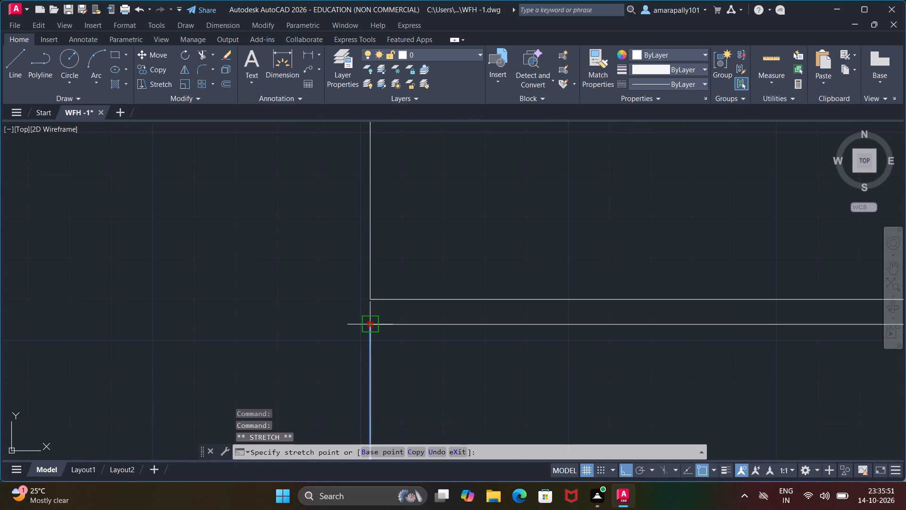
pyautogui.click(371, 299)
# Stretch the third storey's left wall line up through the slab above it to that slab's top edge.
pyautogui.scroll(-1, 411, 235)
pyautogui.moveTo(411, 235); pyautogui.dragTo(405, 399, button='middle')
pyautogui.scroll(-4, 410, 356)
pyautogui.scroll(2, 413, 298)
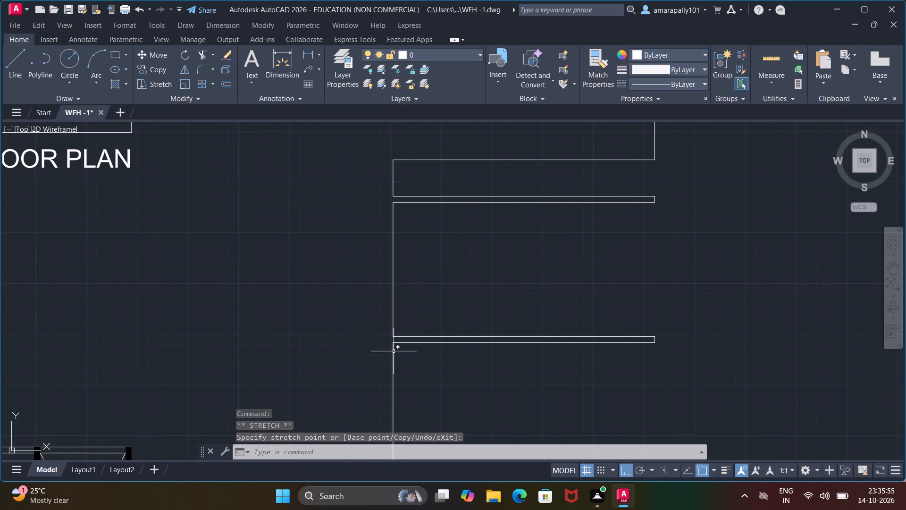
pyautogui.click(394, 352)
pyautogui.scroll(3, 393, 341)
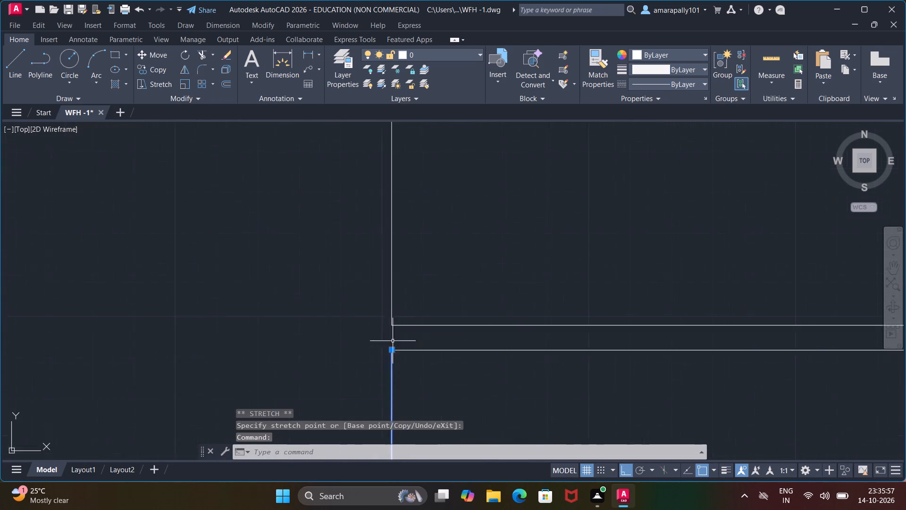
pyautogui.scroll(2, 393, 341)
pyautogui.click(387, 367)
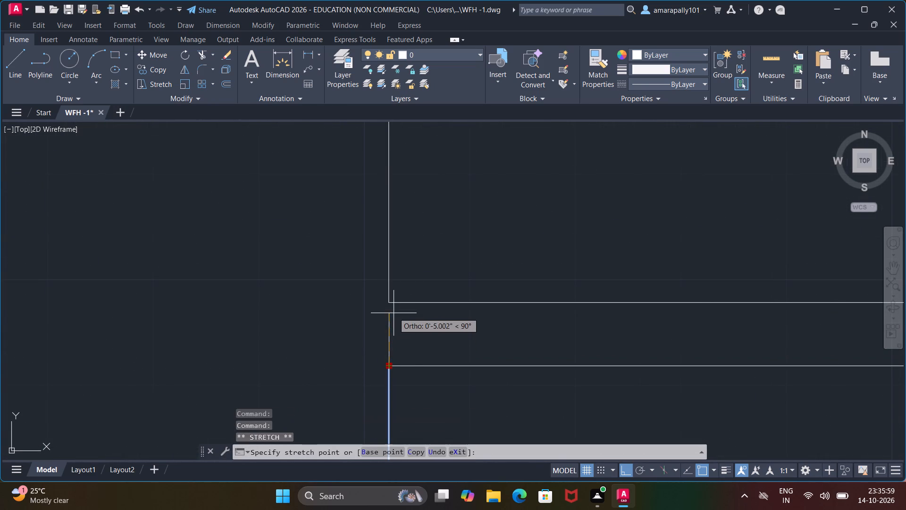
pyautogui.click(389, 303)
# Stretch the top storey's left wall line up through the slab above it to that slab's top edge.
pyautogui.scroll(-3, 388, 301)
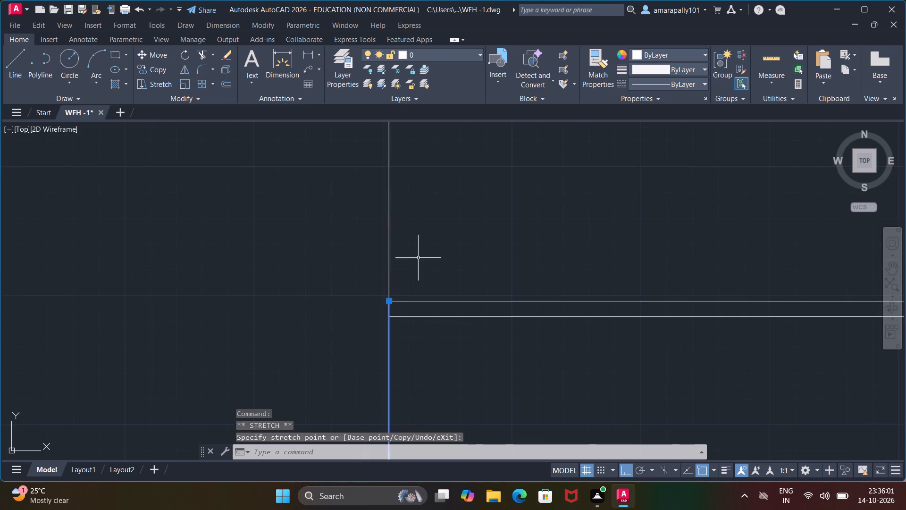
pyautogui.scroll(-5, 419, 255)
pyautogui.moveTo(423, 250); pyautogui.dragTo(425, 333, button='middle')
pyautogui.scroll(4, 419, 304)
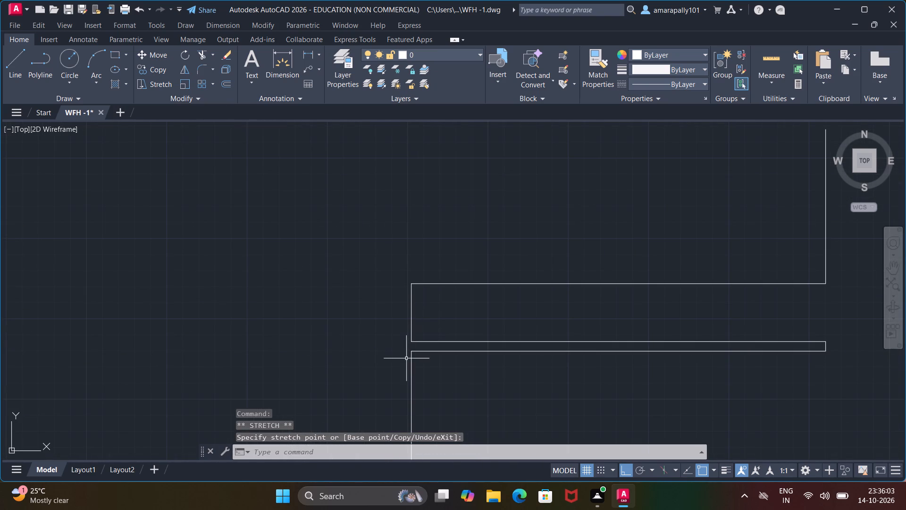
pyautogui.click(411, 361)
pyautogui.click(411, 351)
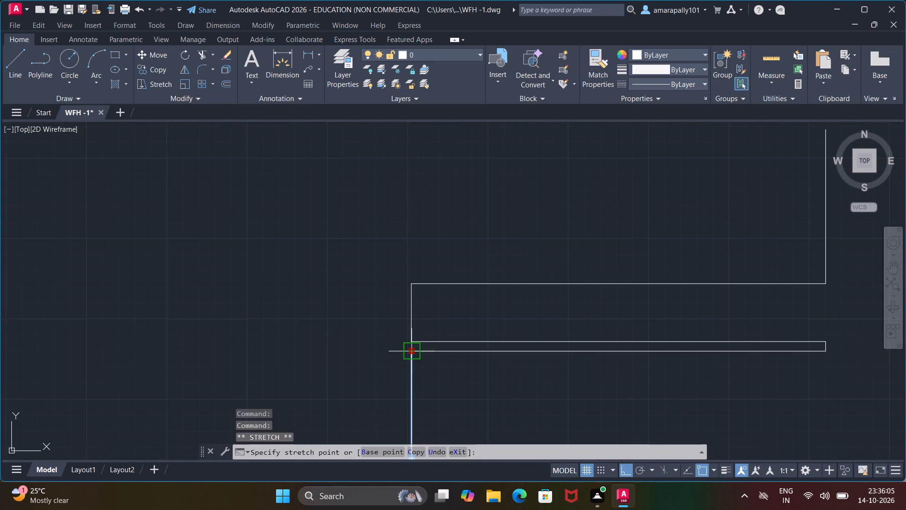
pyautogui.click(409, 340)
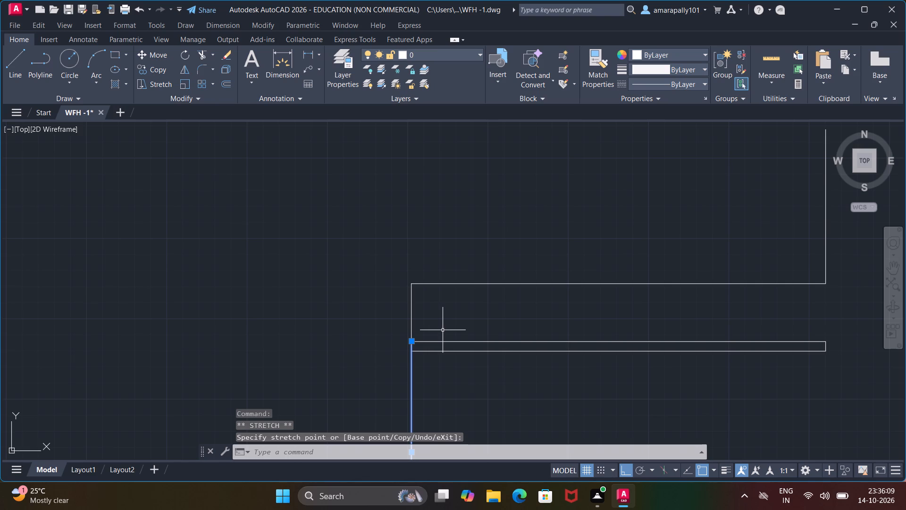
pyautogui.press('Escape')
pyautogui.press('Escape')
# Offset the parapet's left vertical line 6" inward.
pyautogui.click(412, 315)
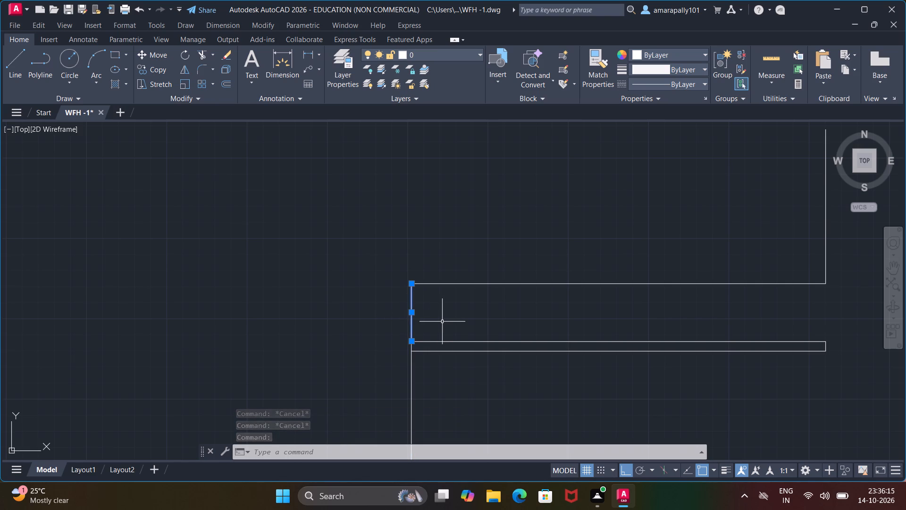
pyautogui.press('o')
pyautogui.press('Return')
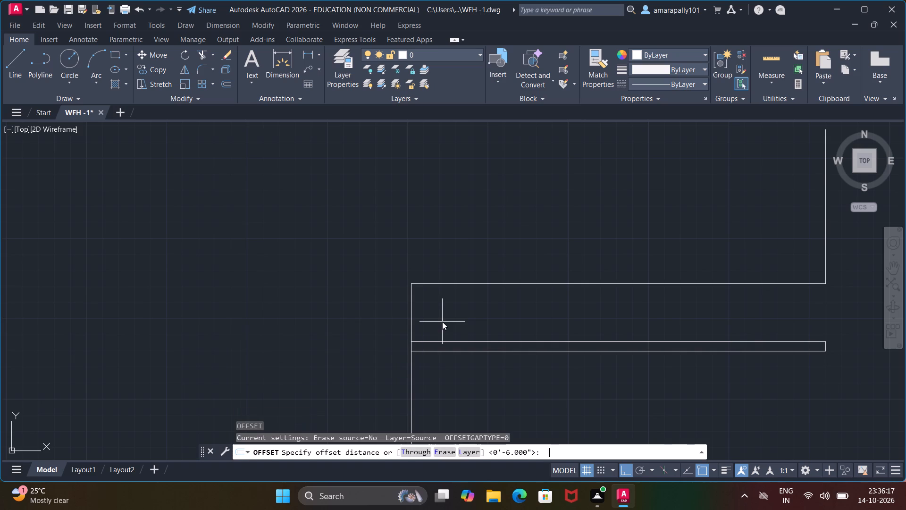
pyautogui.click(410, 319)
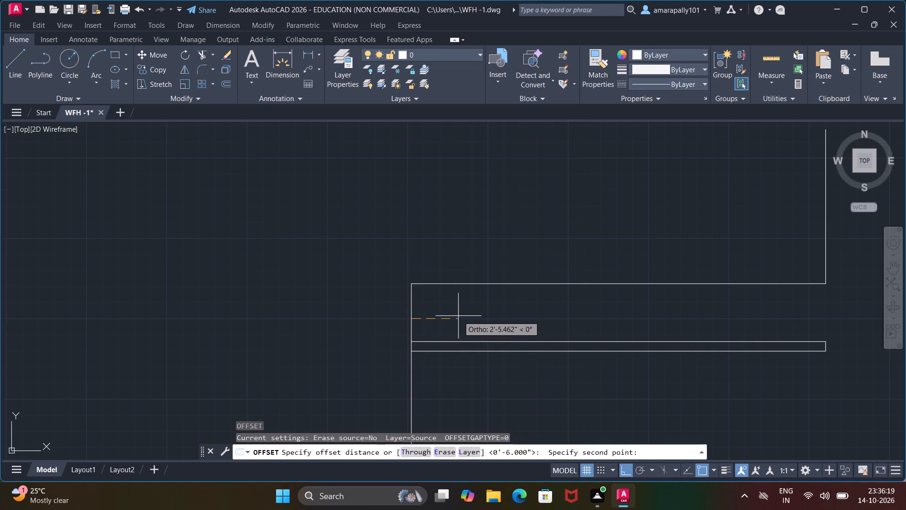
pyautogui.write('6"')
pyautogui.press('Return')
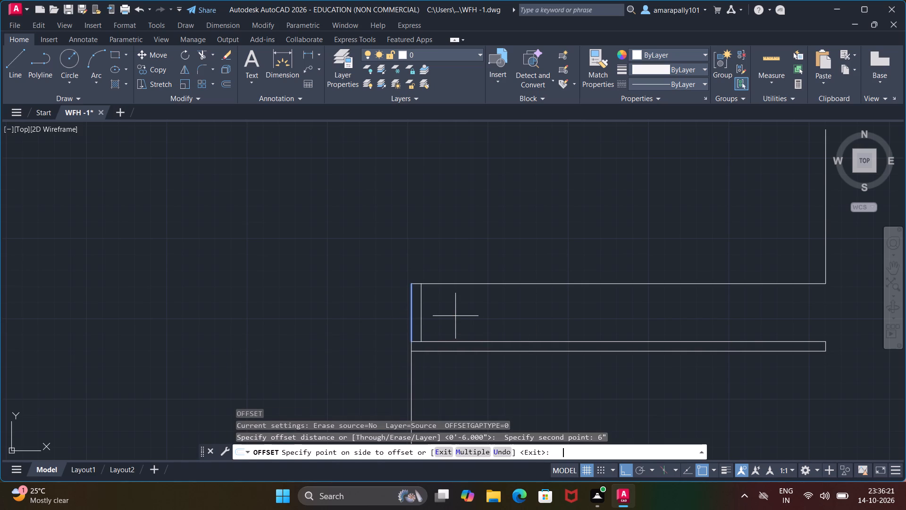
pyautogui.click(445, 321)
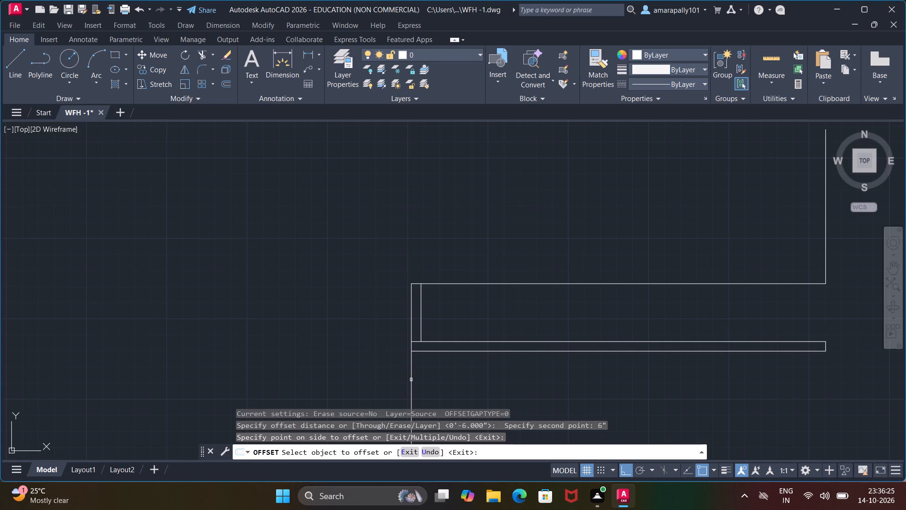
# Offset the left wall lines of the top, third and second storeys inward by the same 6" distance.
pyautogui.click(411, 380)
pyautogui.click(435, 381)
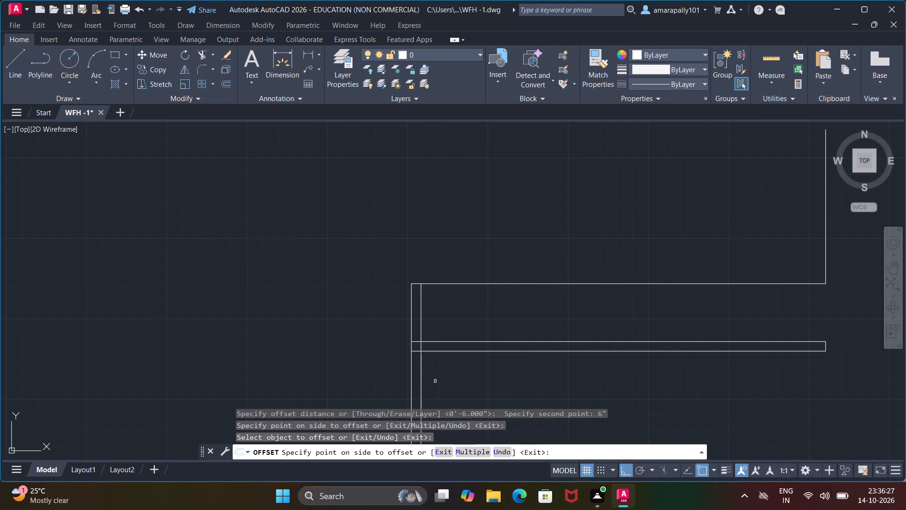
pyautogui.scroll(-3, 438, 393)
pyautogui.moveTo(442, 393); pyautogui.dragTo(418, 175, button='middle')
pyautogui.scroll(1, 438, 368)
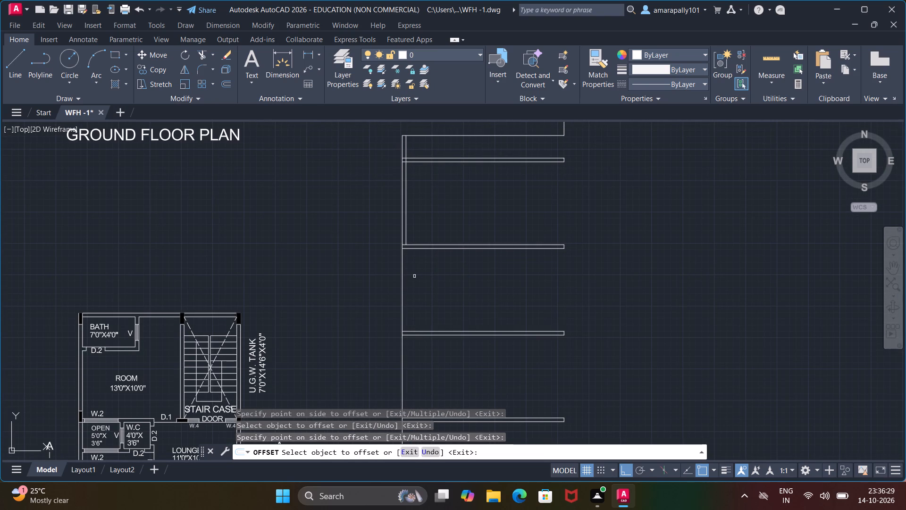
pyautogui.click(403, 285)
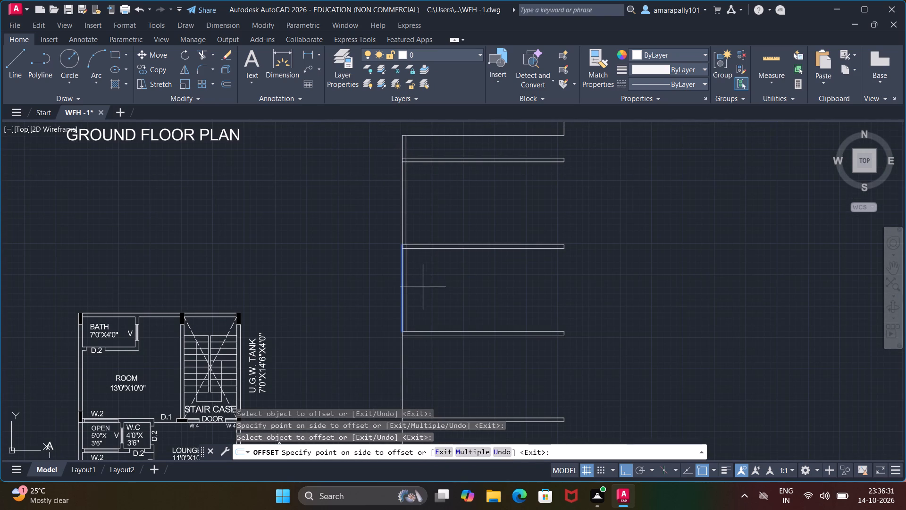
pyautogui.click(423, 287)
pyautogui.click(403, 359)
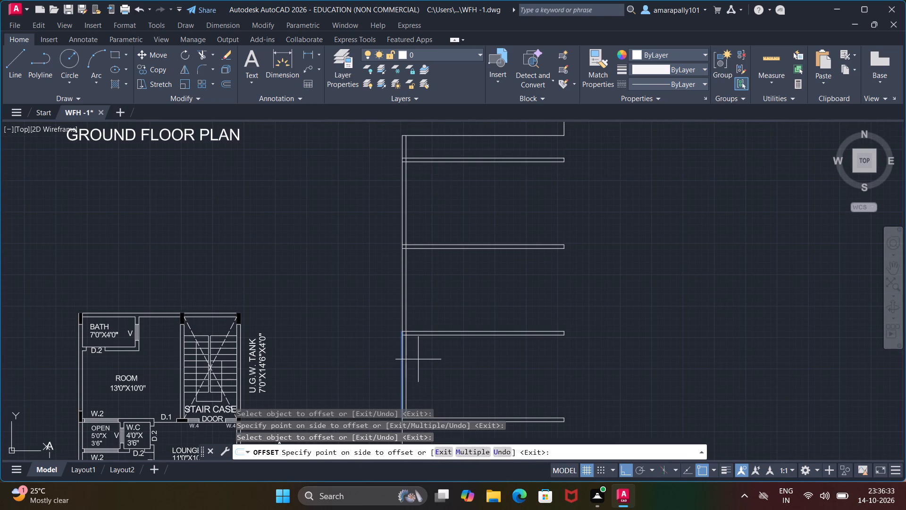
pyautogui.click(427, 359)
# Offset the lowest storey's left wall line inward by the same 6" distance and finish offsetting.
pyautogui.scroll(-2, 436, 361)
pyautogui.moveTo(436, 361); pyautogui.dragTo(432, 263, button='middle')
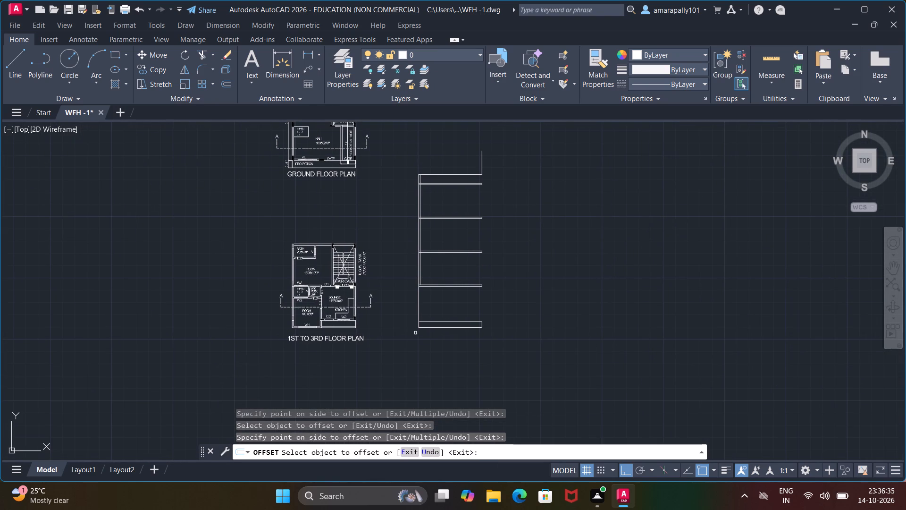
pyautogui.scroll(3, 420, 310)
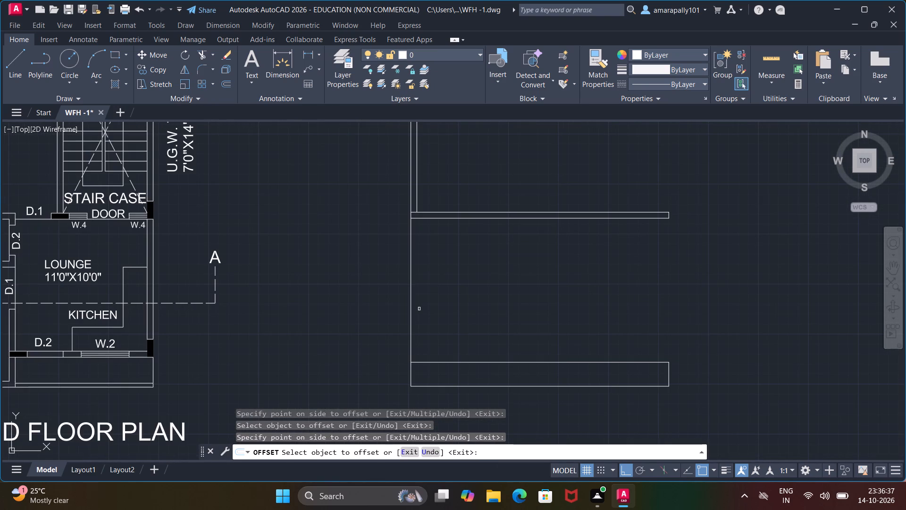
pyautogui.click(411, 306)
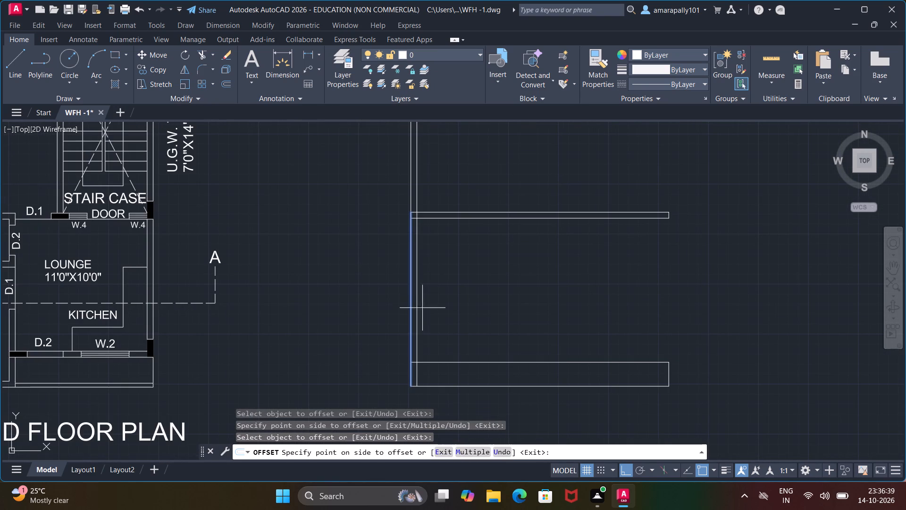
pyautogui.click(435, 306)
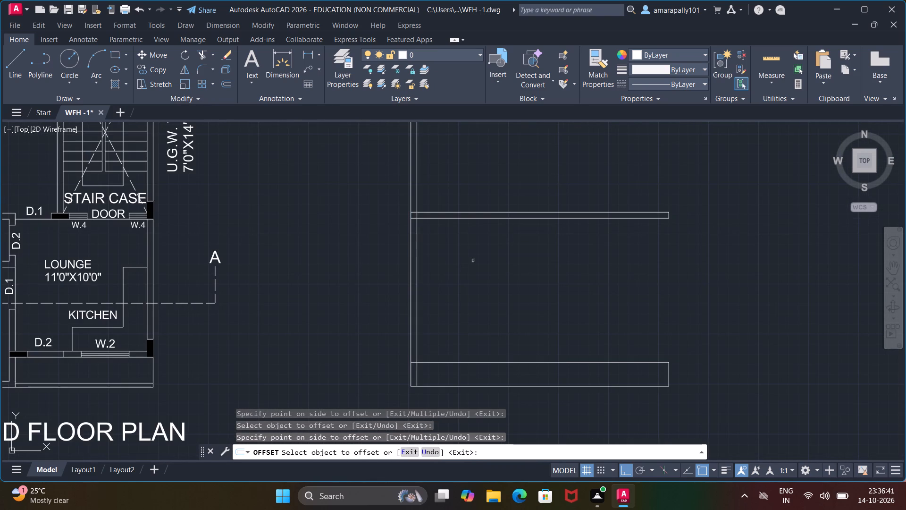
pyautogui.press('Escape')
pyautogui.press('Escape')
pyautogui.press('Escape')
pyautogui.press('Escape')
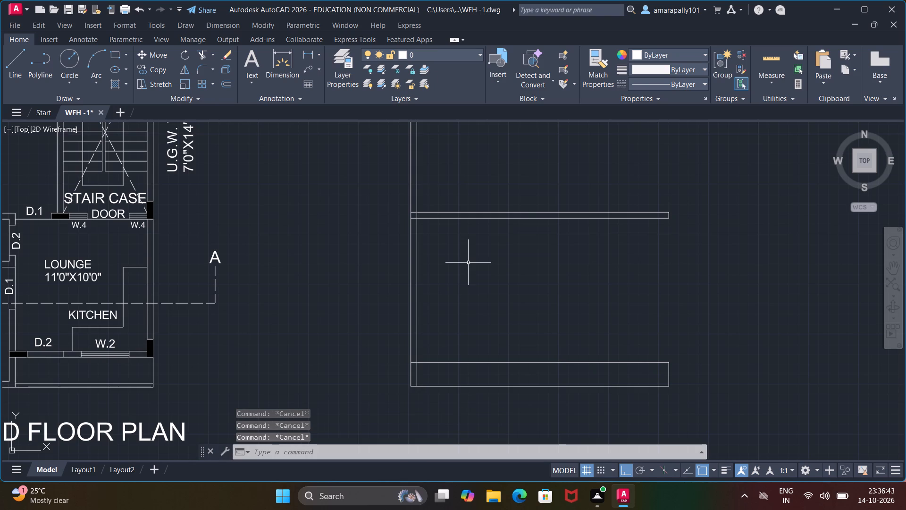
pyautogui.press('Escape')
pyautogui.press('Escape')
pyautogui.press('Escape')
pyautogui.press('Escape')
# Trim away the part of the inner left wall line that runs through the base.
pyautogui.write('TR')
pyautogui.press('Return')
pyautogui.press('Return')
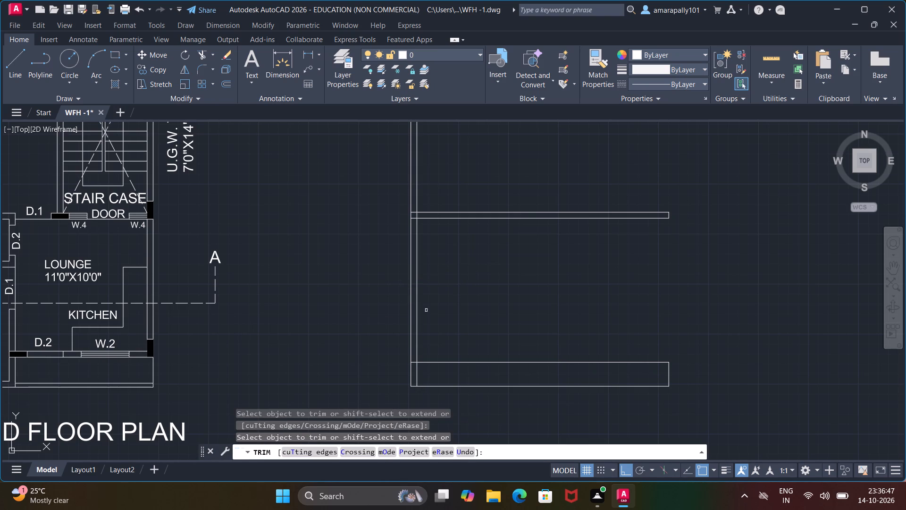
pyautogui.scroll(2, 427, 373)
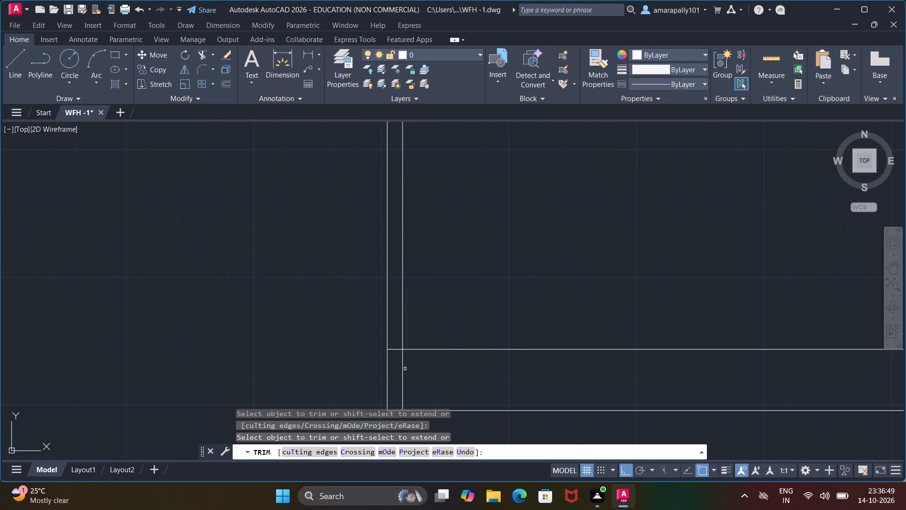
pyautogui.scroll(1, 397, 361)
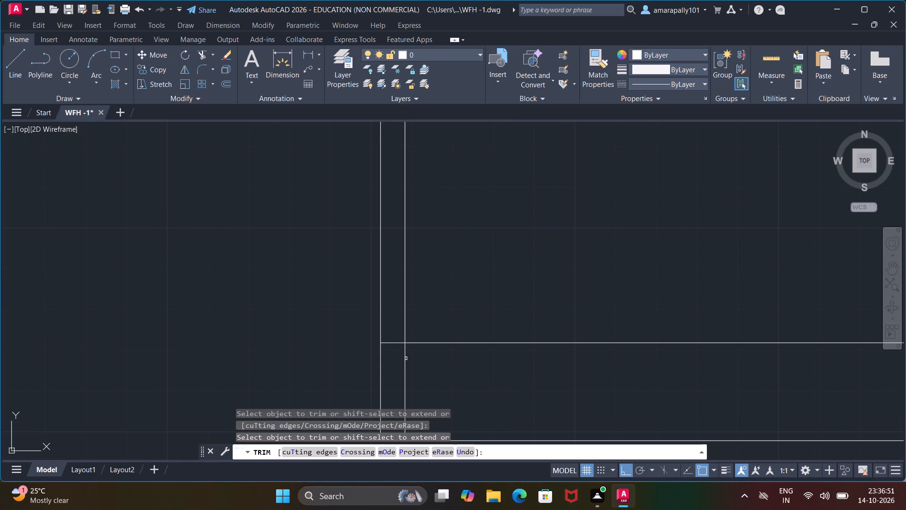
pyautogui.click(406, 358)
pyautogui.scroll(-3, 391, 297)
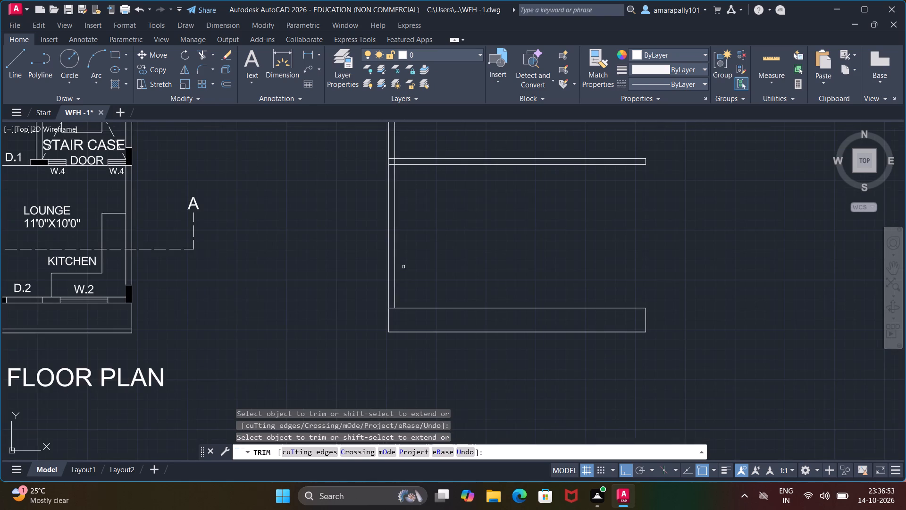
# At the first slab above the base, trim the inner wall line within the slab and the slab's underside within the left wall.
pyautogui.moveTo(405, 266); pyautogui.dragTo(430, 446, button='middle')
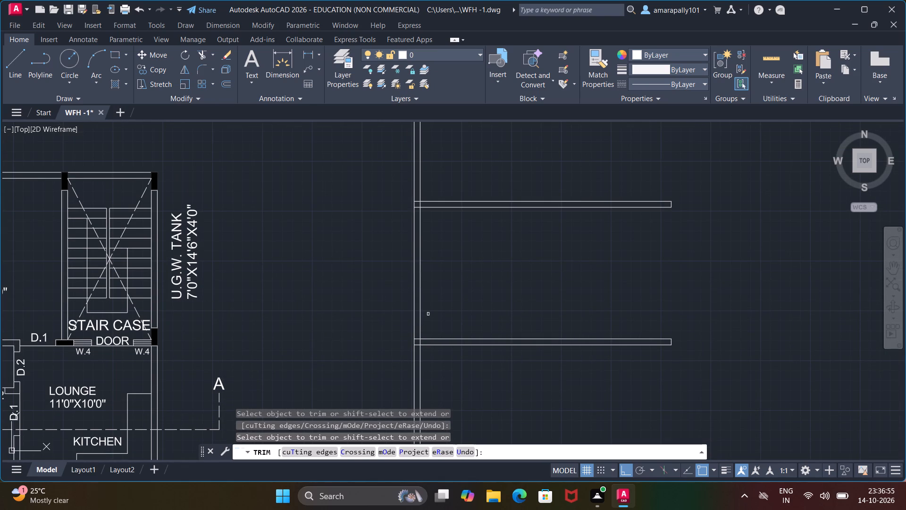
pyautogui.scroll(3, 413, 352)
pyautogui.scroll(-7, 422, 351)
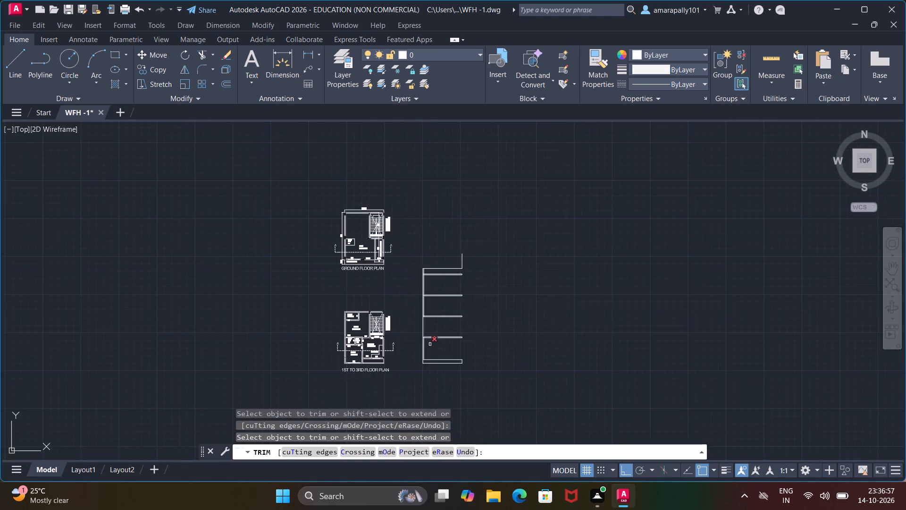
pyautogui.scroll(7, 430, 352)
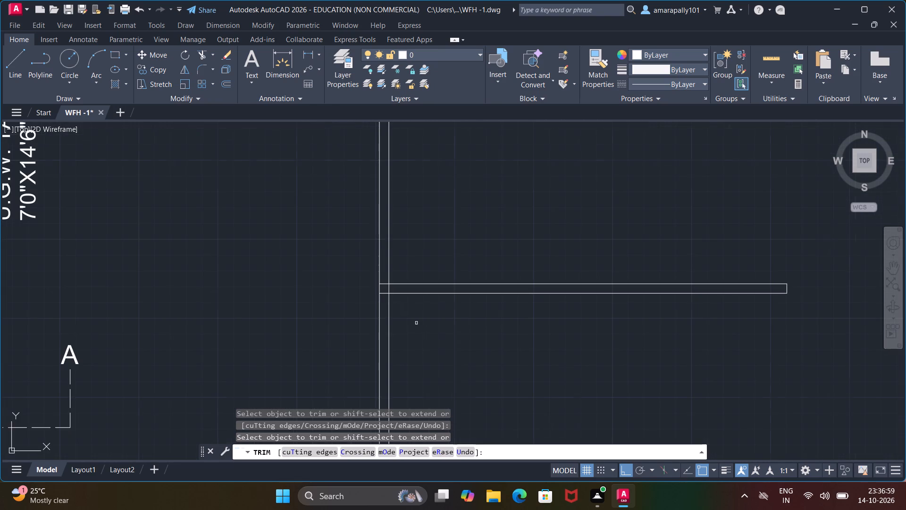
pyautogui.scroll(2, 416, 322)
pyautogui.moveTo(269, 236); pyautogui.dragTo(411, 314, button='middle')
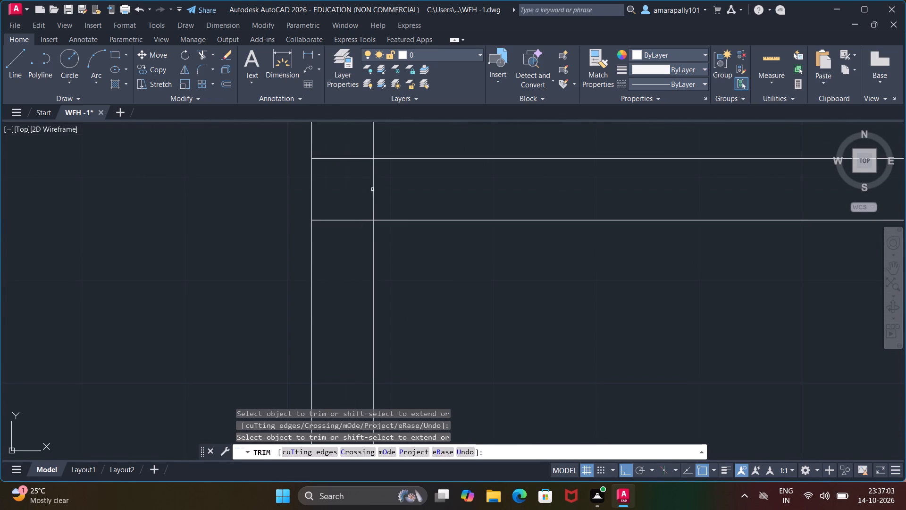
pyautogui.click(373, 189)
pyautogui.click(357, 221)
pyautogui.scroll(-3, 361, 217)
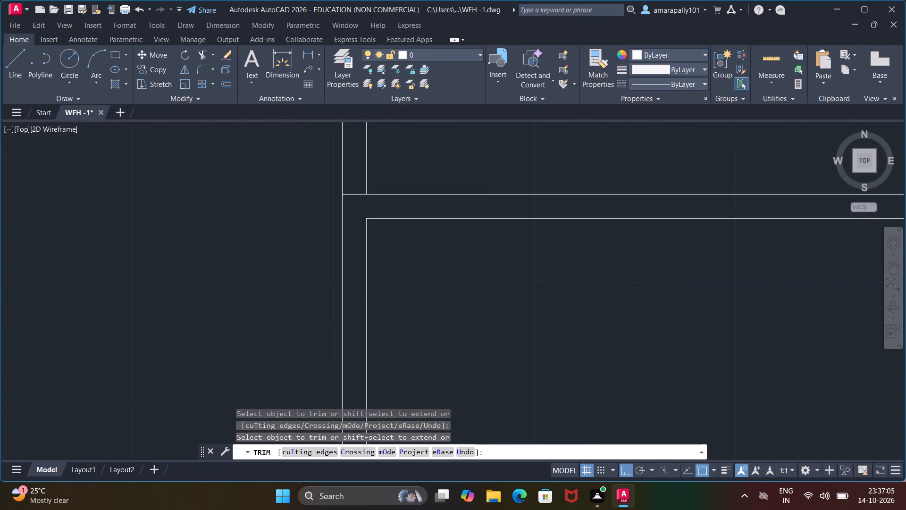
# At the second slab above the base, trim the slab's underside within the left wall and the inner wall line within the slab.
pyautogui.moveTo(373, 195); pyautogui.dragTo(428, 443, button='middle')
pyautogui.scroll(-3, 435, 363)
pyautogui.moveTo(456, 274); pyautogui.dragTo(486, 412, button='middle')
pyautogui.scroll(3, 475, 412)
pyautogui.moveTo(479, 404); pyautogui.dragTo(467, 266, button='middle')
pyautogui.moveTo(432, 354); pyautogui.dragTo(447, 215, button='middle')
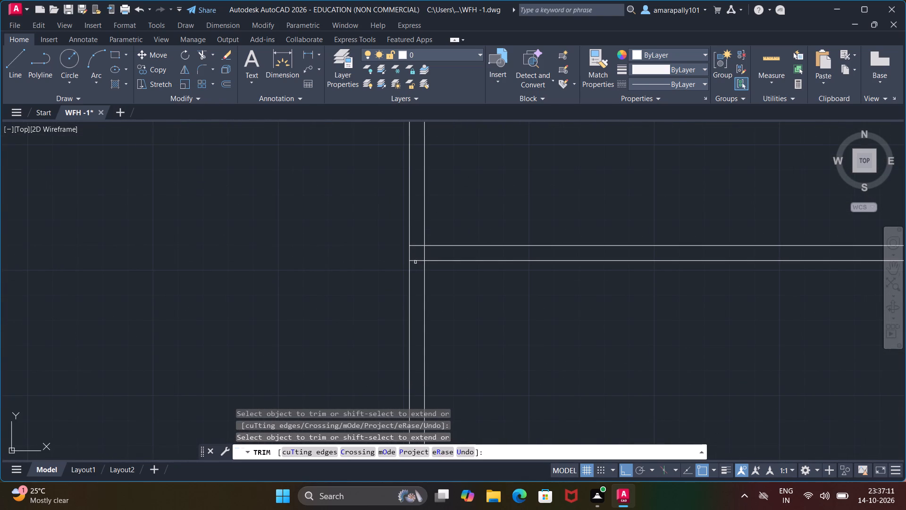
pyautogui.click(416, 260)
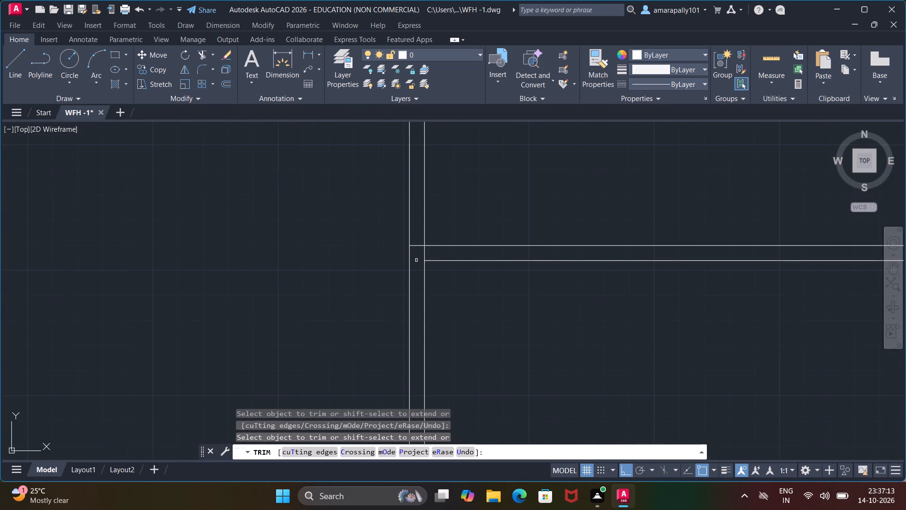
pyautogui.click(425, 254)
# At the third slab above the base, trim the slab's underside within the left wall and the inner wall line within the slab.
pyautogui.scroll(-3, 437, 179)
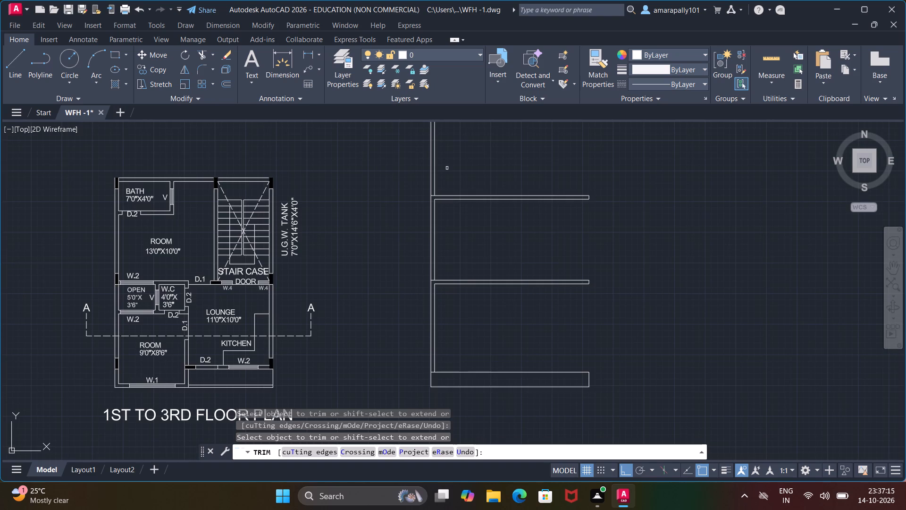
pyautogui.moveTo(459, 270); pyautogui.dragTo(469, 381, button='middle')
pyautogui.scroll(4, 418, 182)
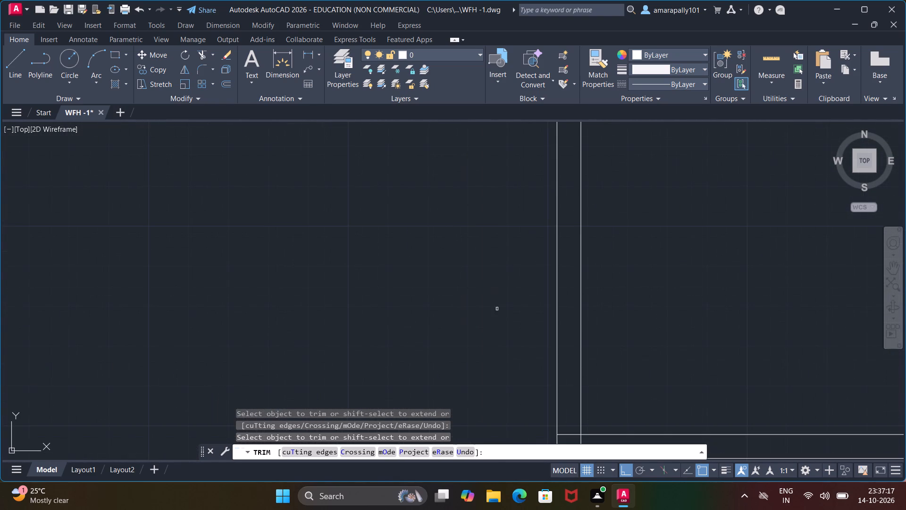
pyautogui.moveTo(553, 381); pyautogui.dragTo(451, 225, button='middle')
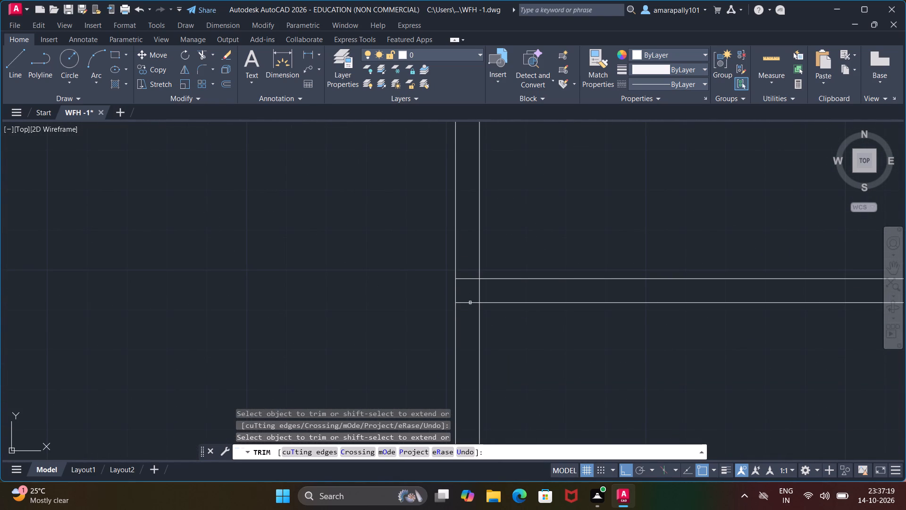
pyautogui.click(470, 303)
pyautogui.click(479, 293)
pyautogui.scroll(-2, 493, 278)
# At the fourth slab above the base, trim the slab's underside within the left wall and the inner wall line within the slab.
pyautogui.scroll(-2, 493, 278)
pyautogui.scroll(1, 503, 225)
pyautogui.moveTo(503, 225); pyautogui.dragTo(516, 319, button='middle')
pyautogui.scroll(1, 505, 246)
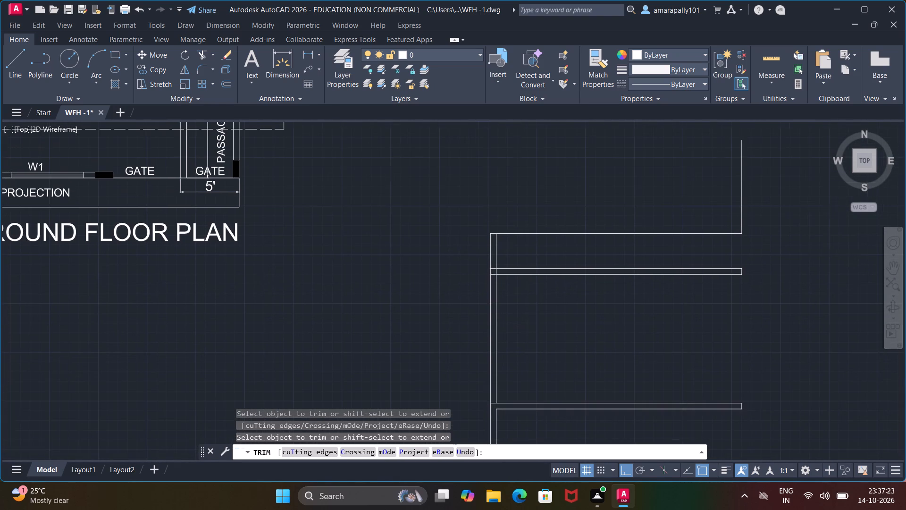
pyautogui.scroll(1, 505, 246)
pyautogui.click(476, 318)
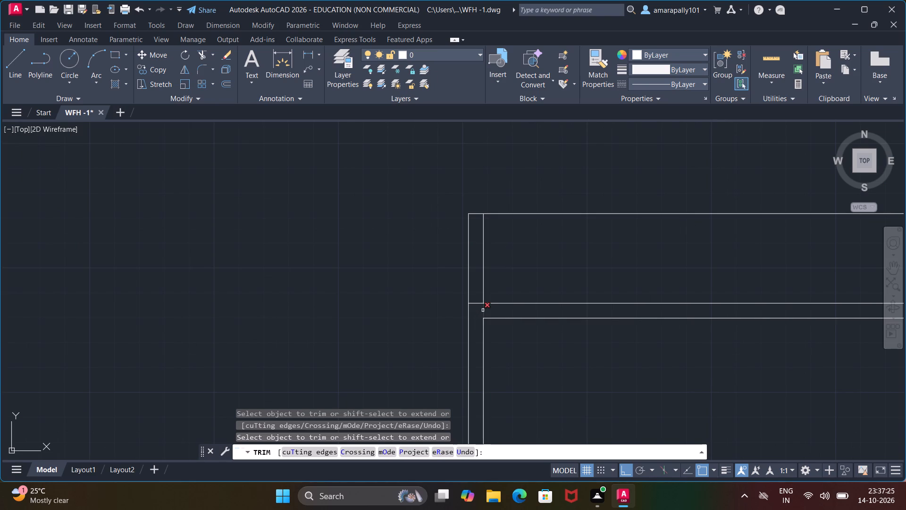
pyautogui.click(484, 310)
pyautogui.scroll(-2, 495, 328)
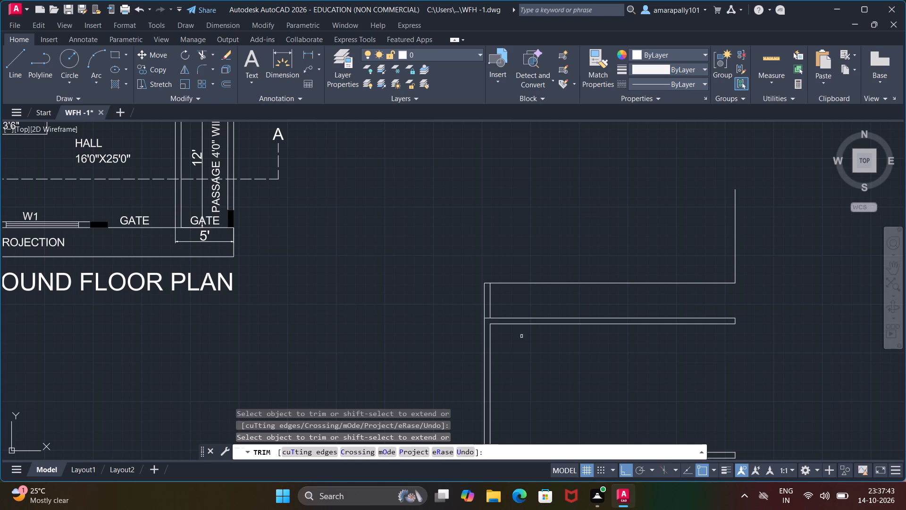
pyautogui.press('Escape')
pyautogui.press('Escape')
pyautogui.press('Escape')
pyautogui.press('Escape')
pyautogui.press('Escape')
pyautogui.press('Escape')
pyautogui.press('Escape')
pyautogui.press('Escape')
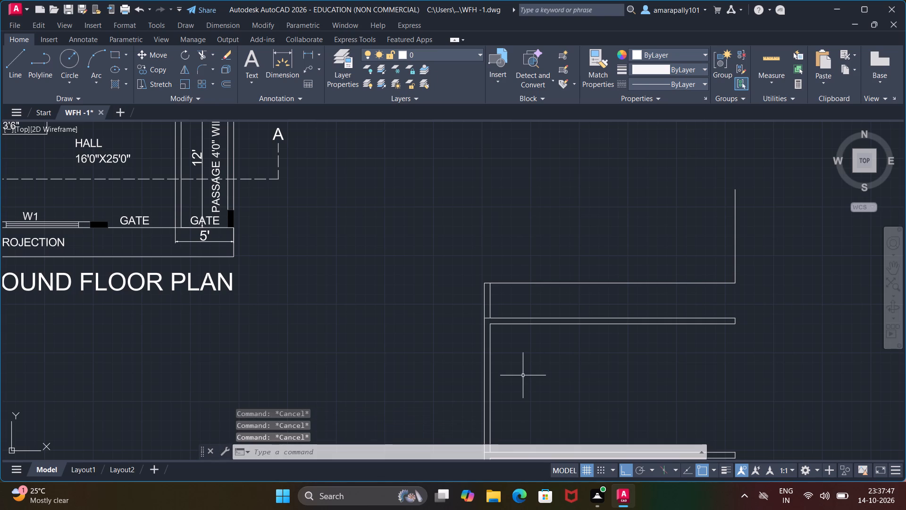
# Offset the inner left wall line 9' into the room in the top storey, just below the fourth slab.
pyautogui.press('o')
pyautogui.press('Return')
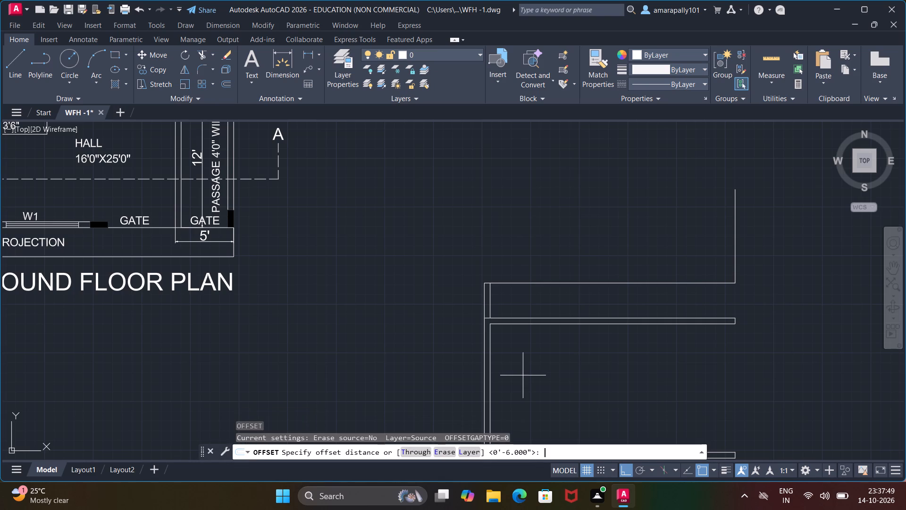
pyautogui.click(488, 303)
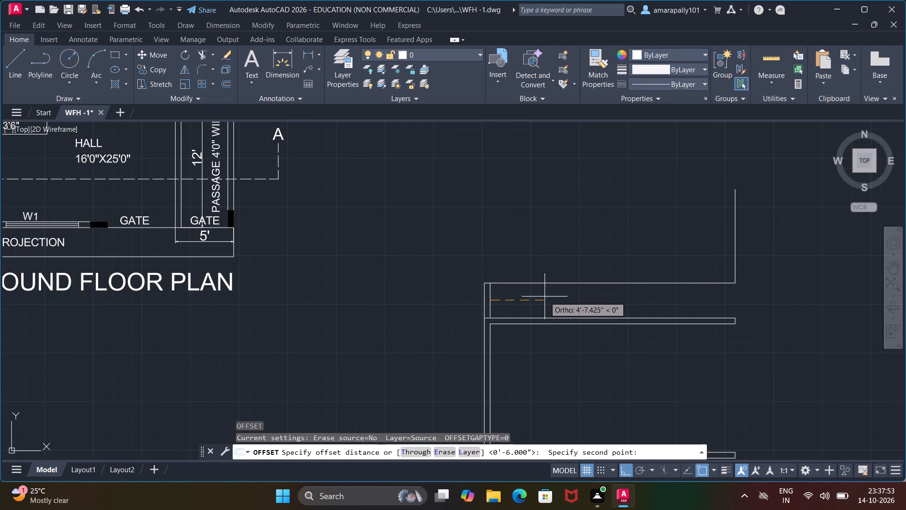
pyautogui.press('9')
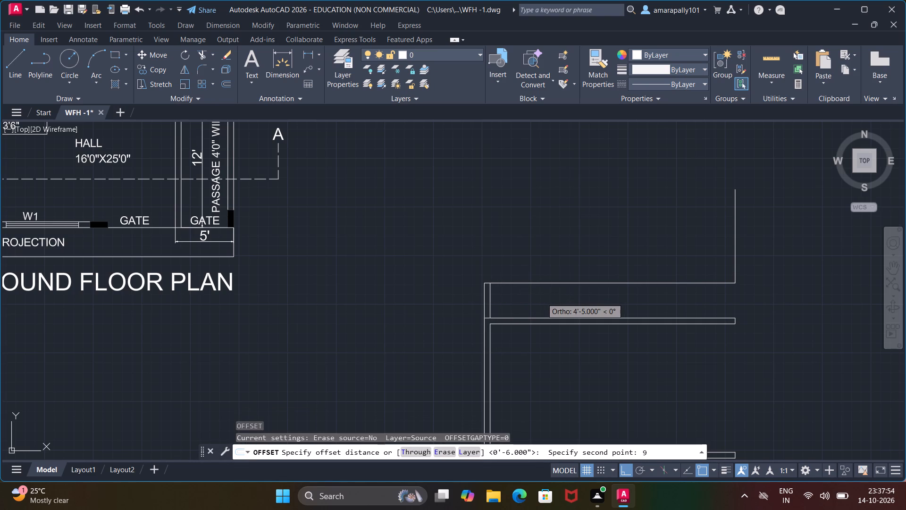
pyautogui.press("'")
pyautogui.press('Return')
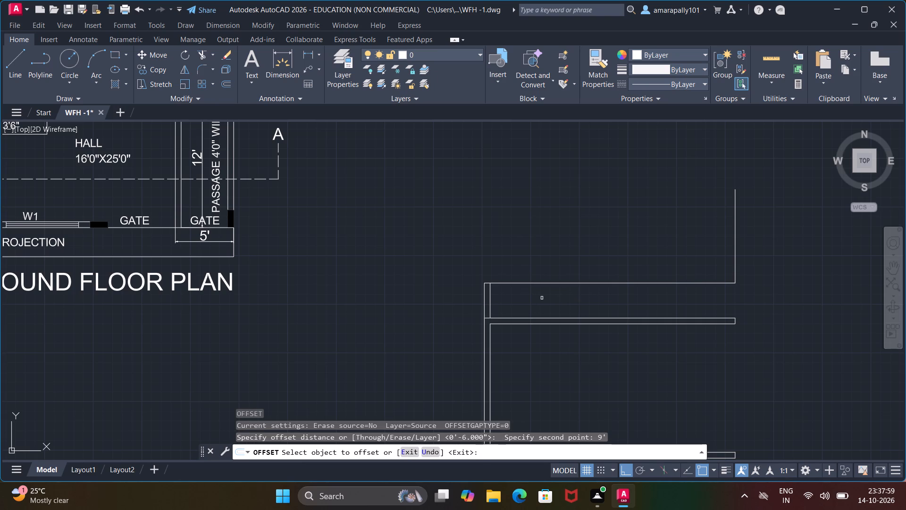
pyautogui.click(492, 383)
pyautogui.click(562, 375)
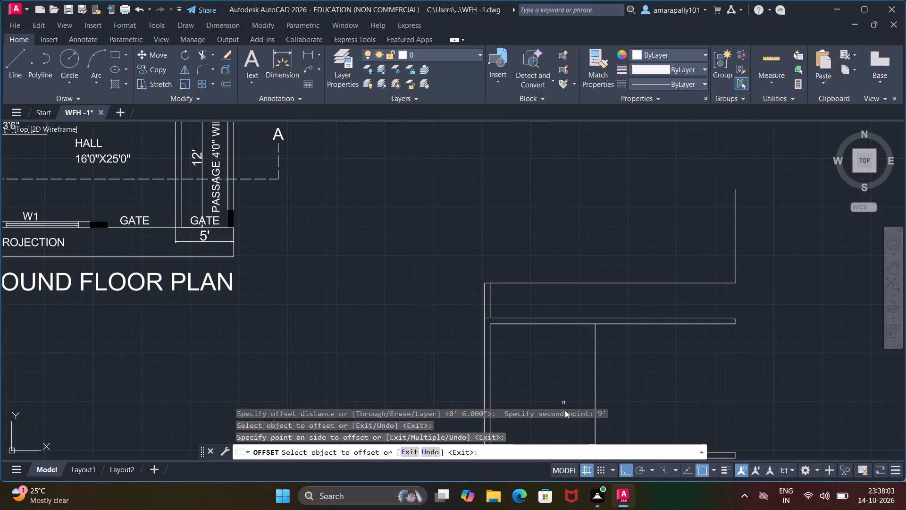
# Offset the inner left wall line 9' into the room in each of the two storeys below the top one.
pyautogui.scroll(-2, 555, 384)
pyautogui.moveTo(550, 349); pyautogui.dragTo(522, 167, button='middle')
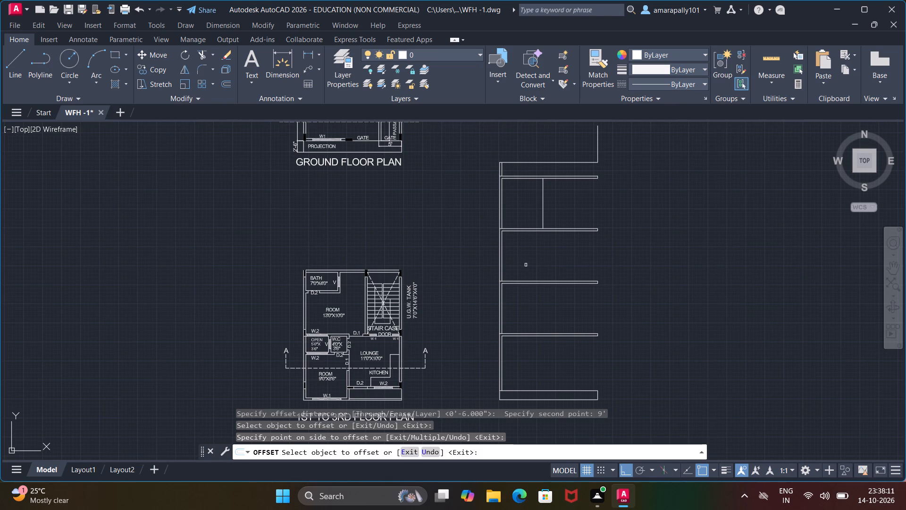
pyautogui.click(503, 259)
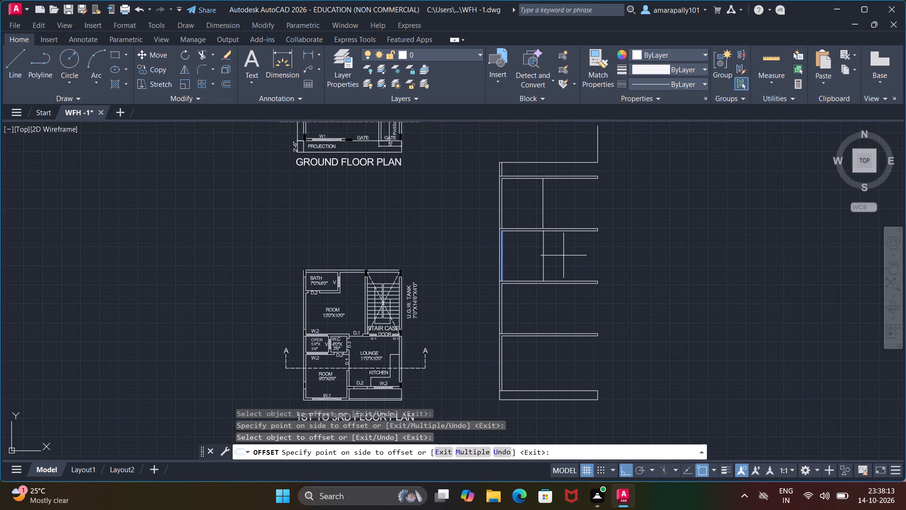
pyautogui.click(563, 256)
pyautogui.click(503, 318)
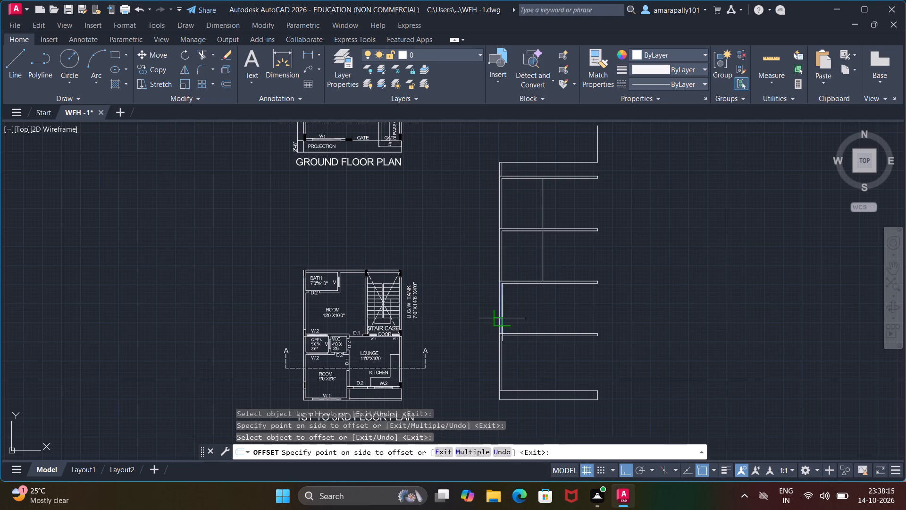
pyautogui.click(562, 315)
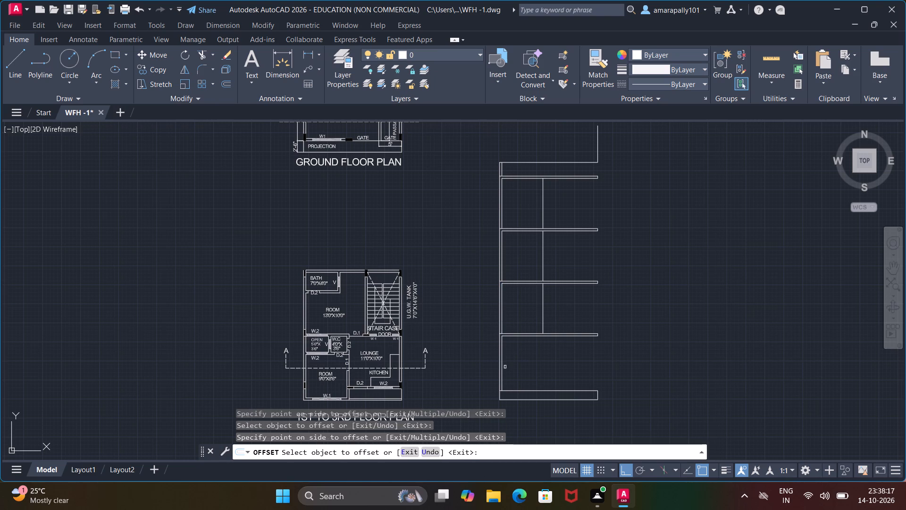
pyautogui.scroll(-1, 503, 367)
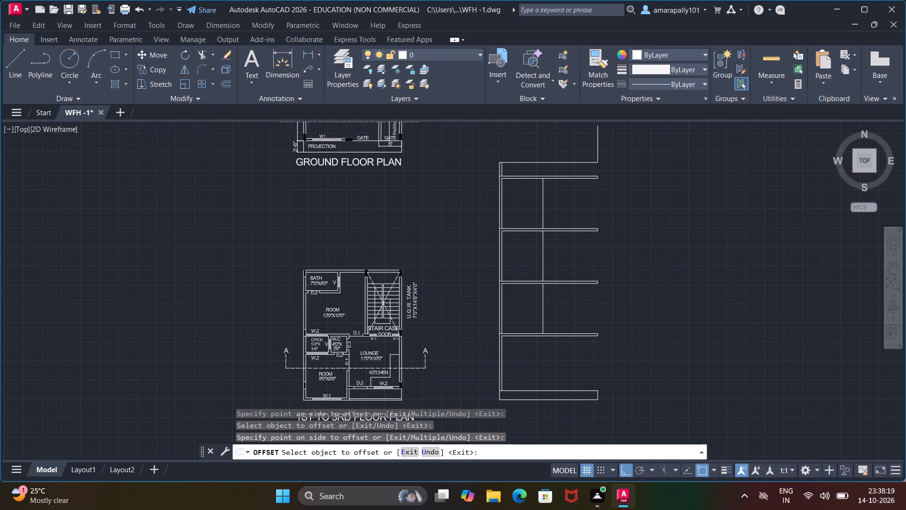
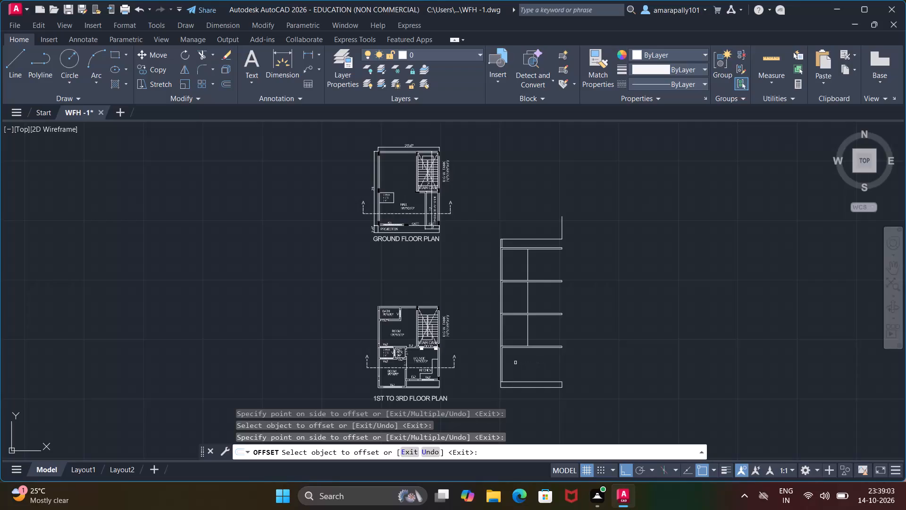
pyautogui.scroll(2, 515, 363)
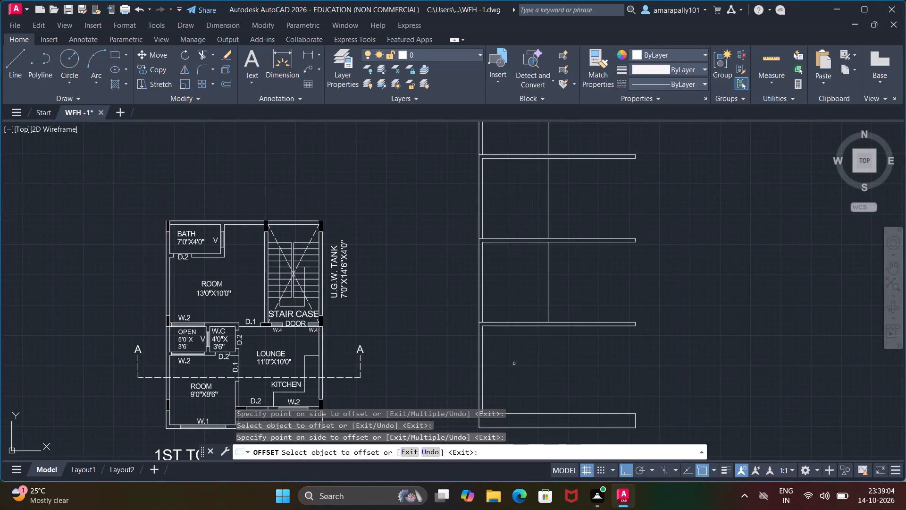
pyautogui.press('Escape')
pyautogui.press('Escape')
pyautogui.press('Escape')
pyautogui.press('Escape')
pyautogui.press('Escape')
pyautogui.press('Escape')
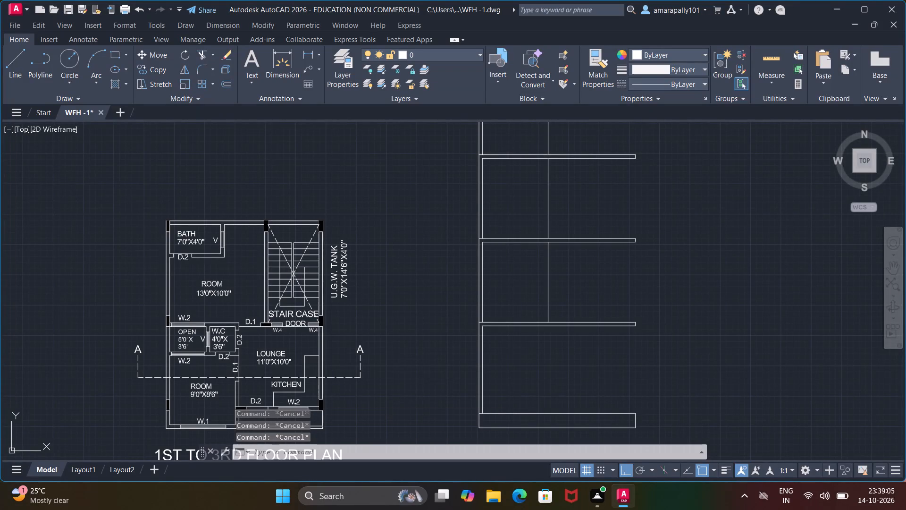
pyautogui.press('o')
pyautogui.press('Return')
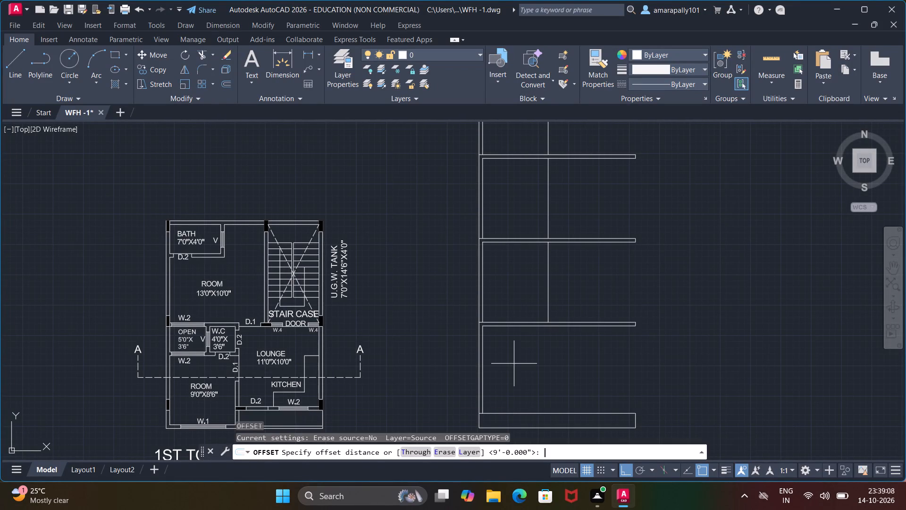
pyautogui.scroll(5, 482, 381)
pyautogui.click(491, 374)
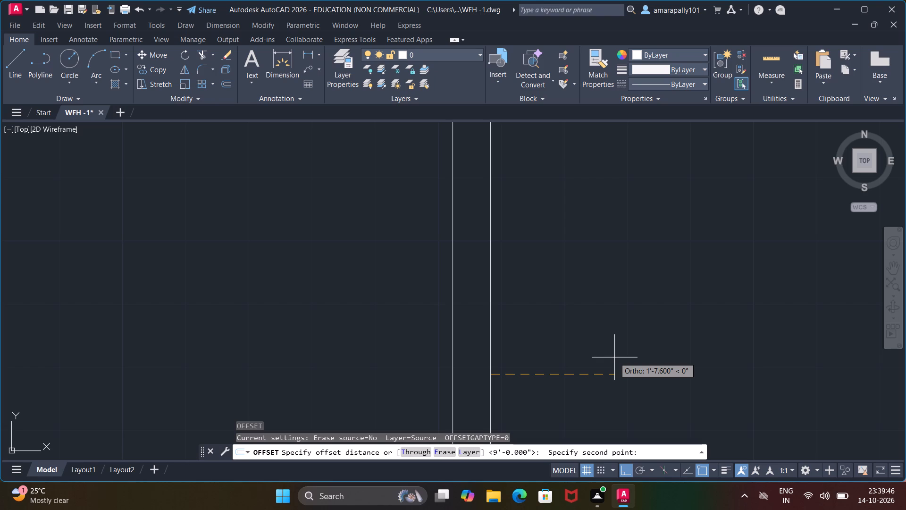
# Examine the 1st to 3rd floor plan and the ground floor plan along section line A-A for the hall's layout and width.
pyautogui.scroll(-8, 603, 366)
pyautogui.scroll(-3, 529, 291)
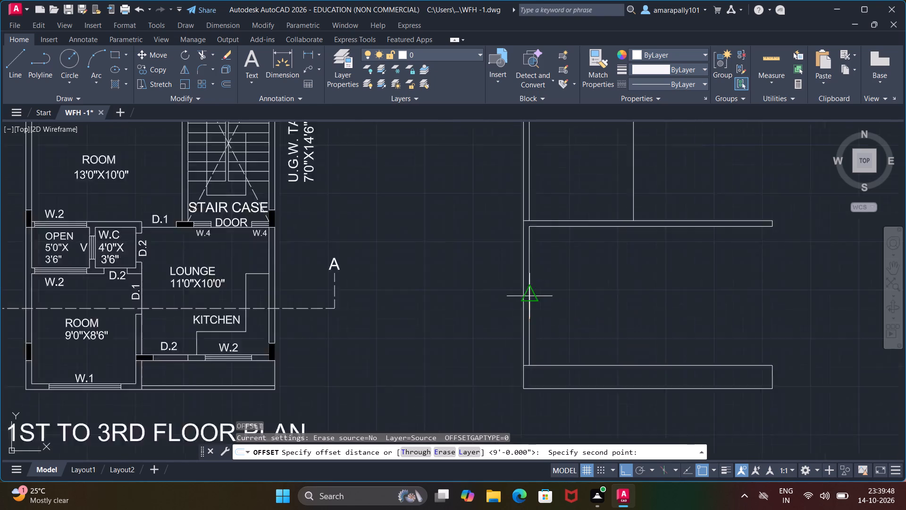
pyautogui.scroll(-2, 529, 291)
pyautogui.scroll(4, 364, 266)
pyautogui.scroll(-3, 471, 283)
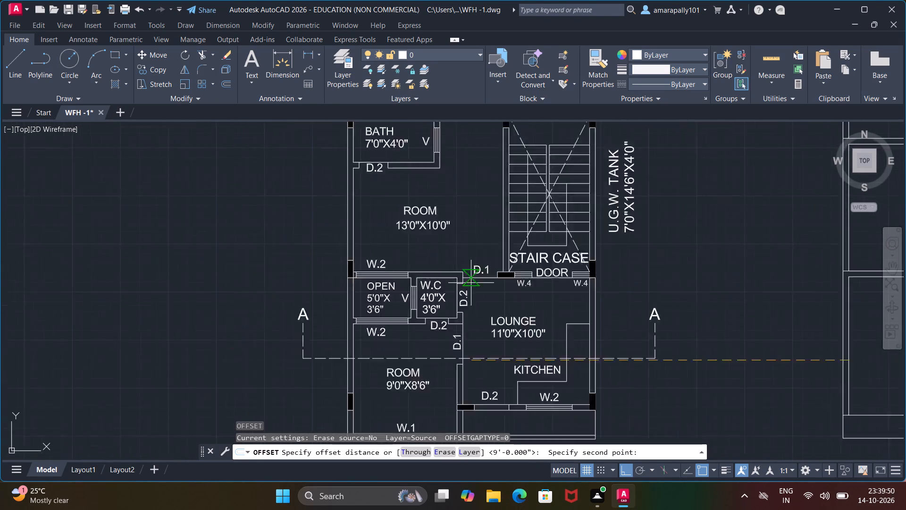
pyautogui.scroll(-1, 471, 283)
pyautogui.scroll(1, 487, 333)
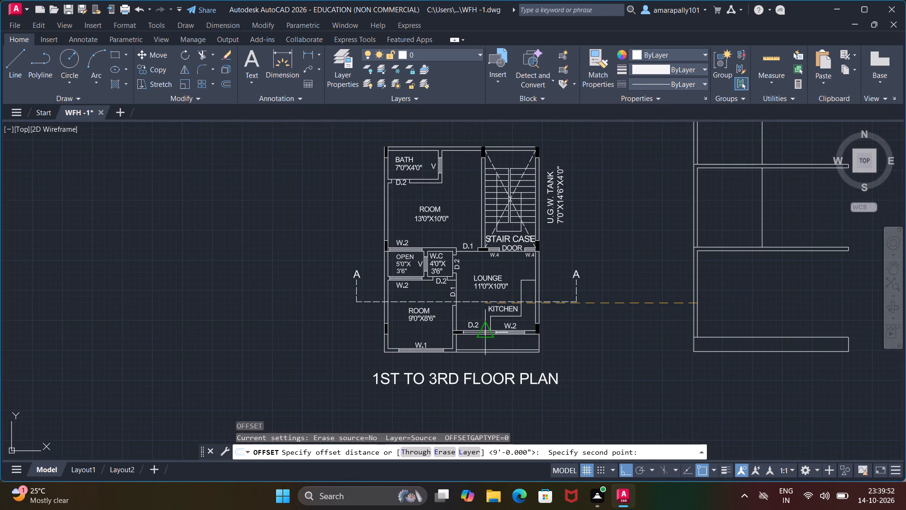
pyautogui.scroll(1, 504, 366)
pyautogui.scroll(-4, 513, 406)
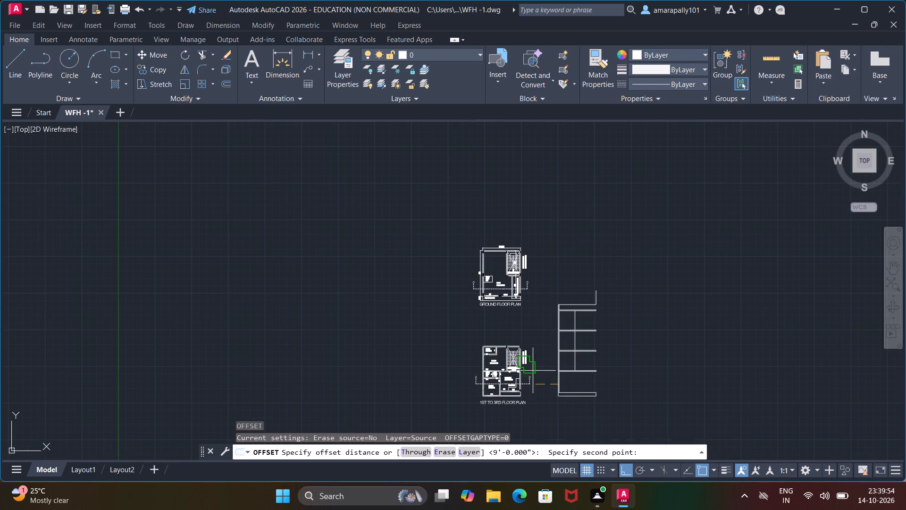
pyautogui.scroll(3, 489, 274)
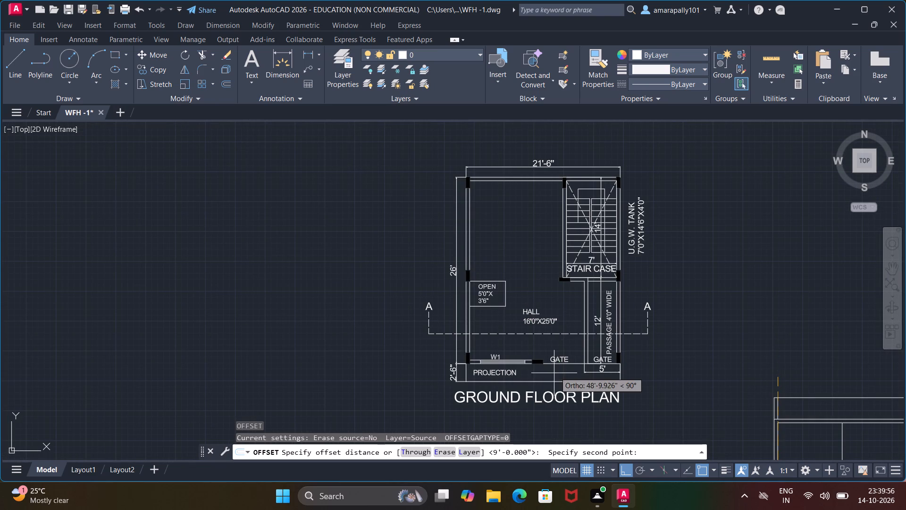
pyautogui.scroll(2, 554, 373)
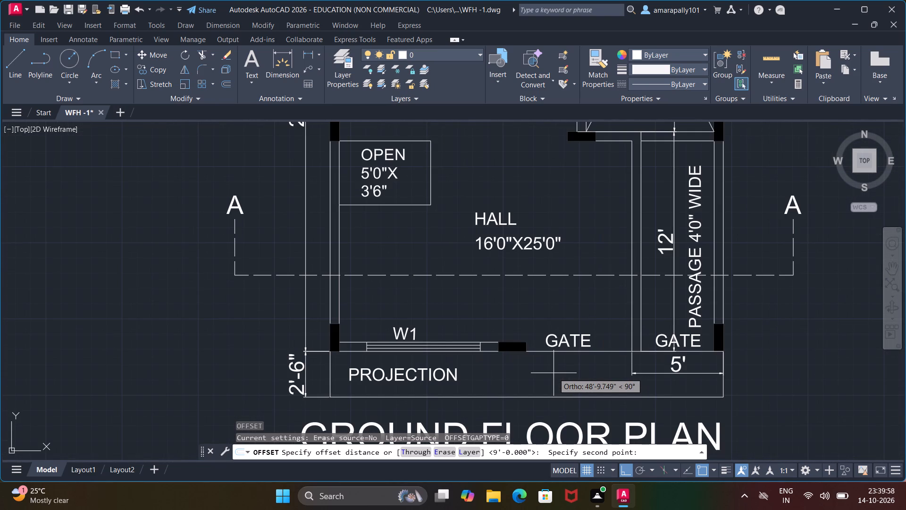
pyautogui.press('Escape')
pyautogui.press('Escape')
pyautogui.press('Escape')
pyautogui.press('Escape')
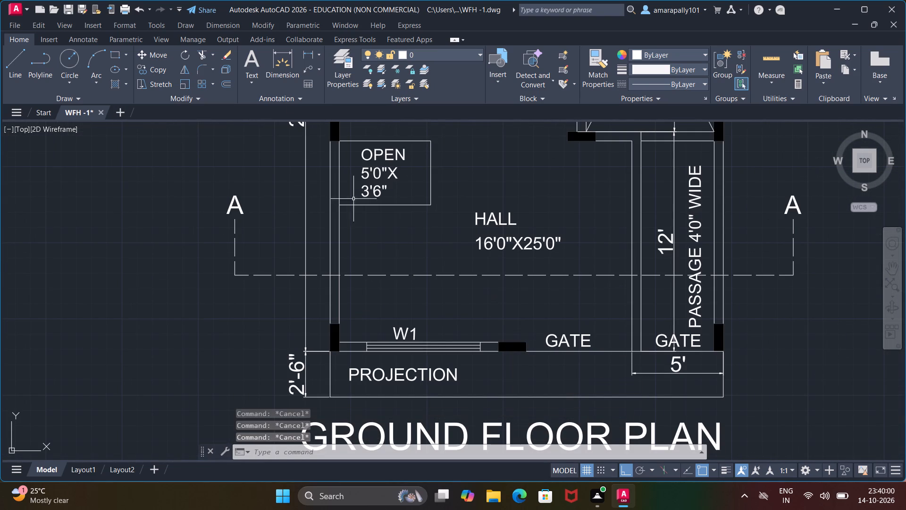
# Measure the ground floor plan's front wall from its outer left corner to the column beside the hall gate with a trial linear dimension.
pyautogui.click(304, 56)
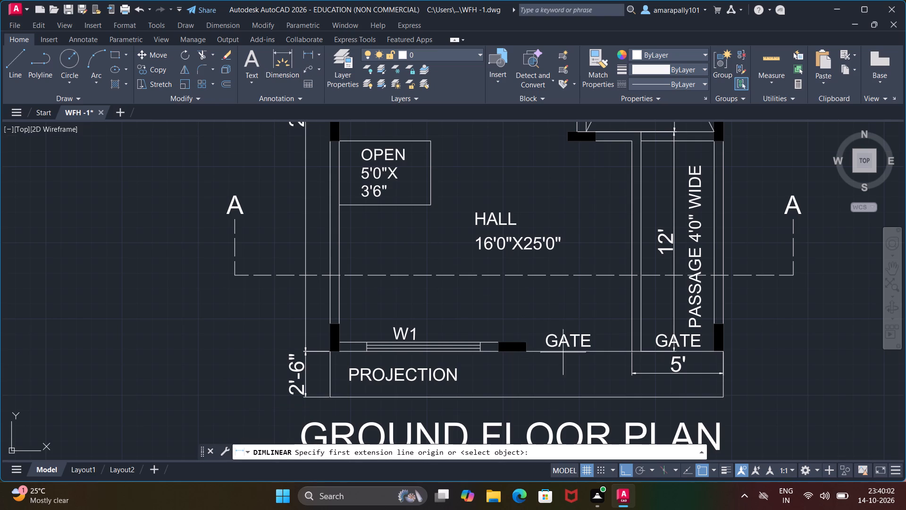
pyautogui.click(527, 352)
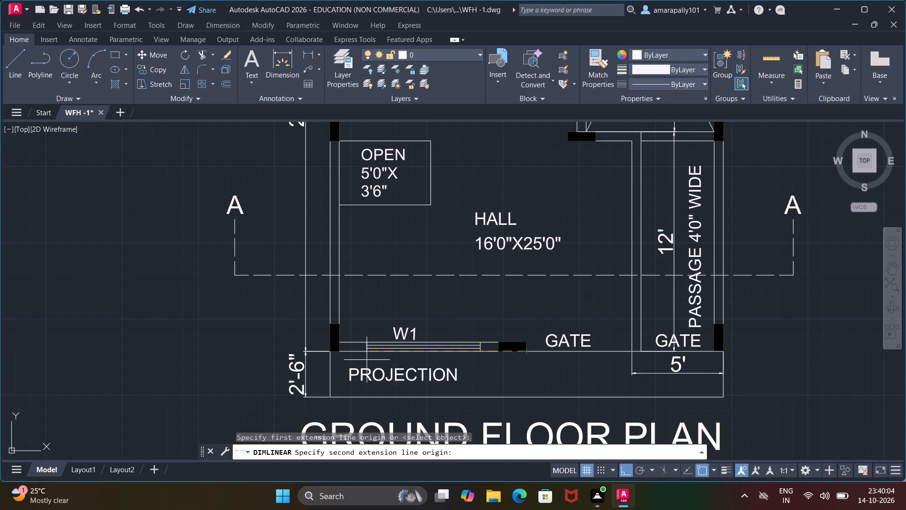
pyautogui.scroll(4, 334, 353)
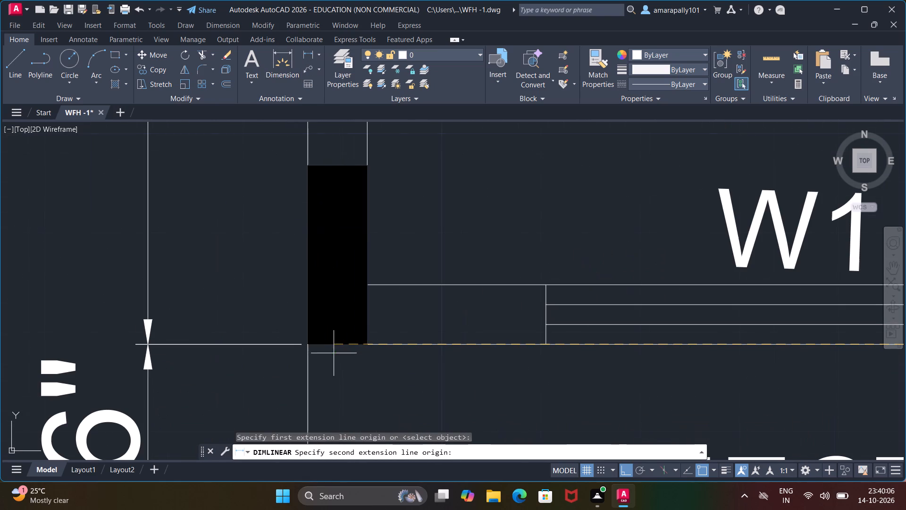
pyautogui.click(313, 345)
pyautogui.scroll(-5, 304, 431)
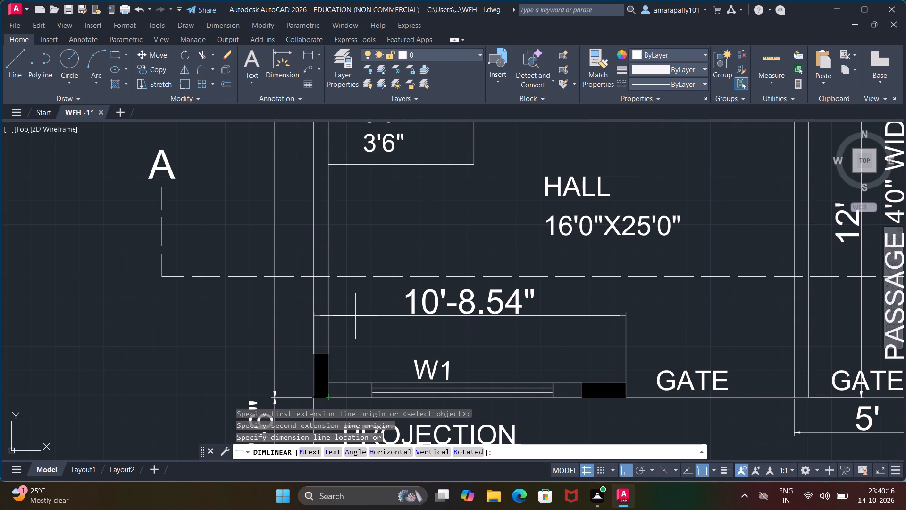
pyautogui.scroll(-3, 355, 316)
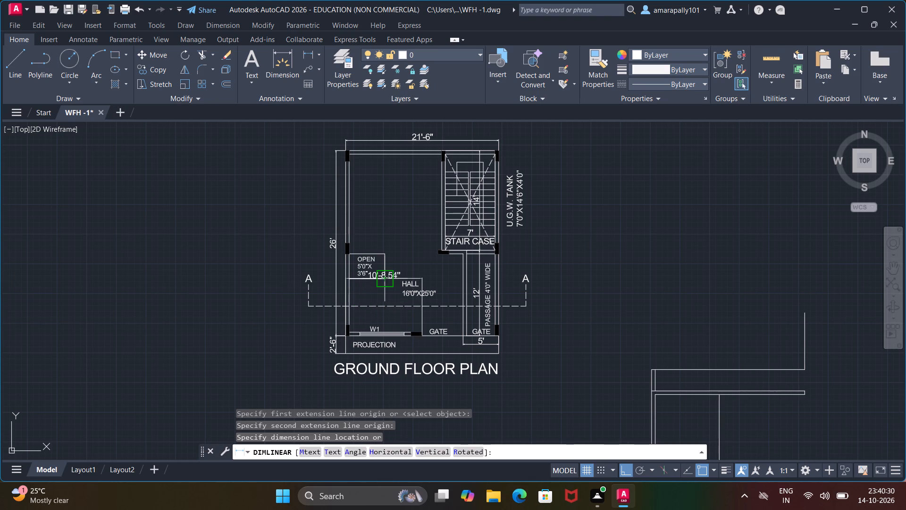
pyautogui.press('Escape')
pyautogui.press('Escape')
pyautogui.scroll(-3, 547, 297)
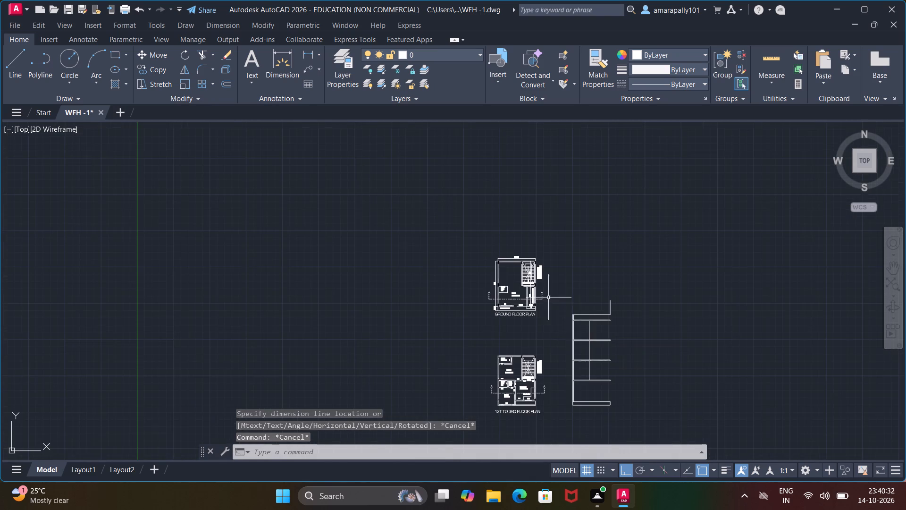
# Offset the inner left wall line 16' into the room in the section's lowest storey, just above the base.
pyautogui.moveTo(572, 334); pyautogui.dragTo(499, 222, button='middle')
pyautogui.scroll(3, 512, 290)
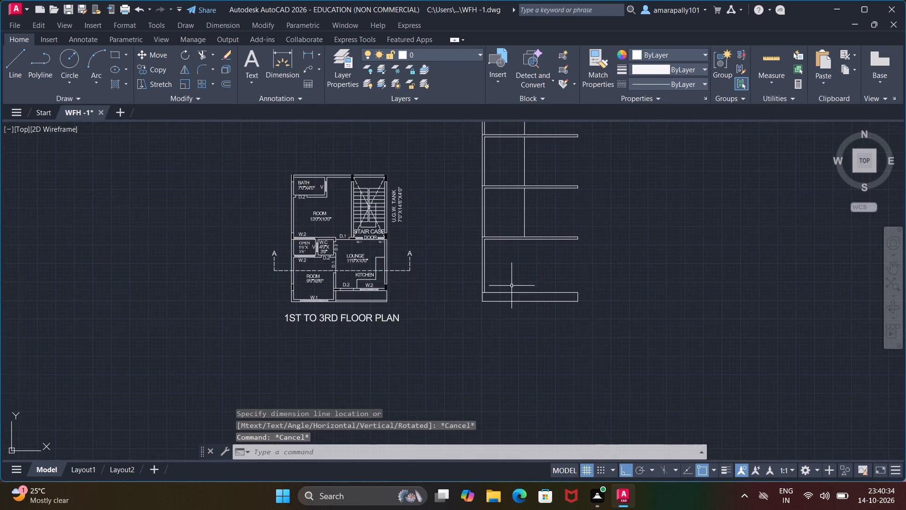
pyautogui.scroll(2, 510, 281)
pyautogui.press('o')
pyautogui.press('Return')
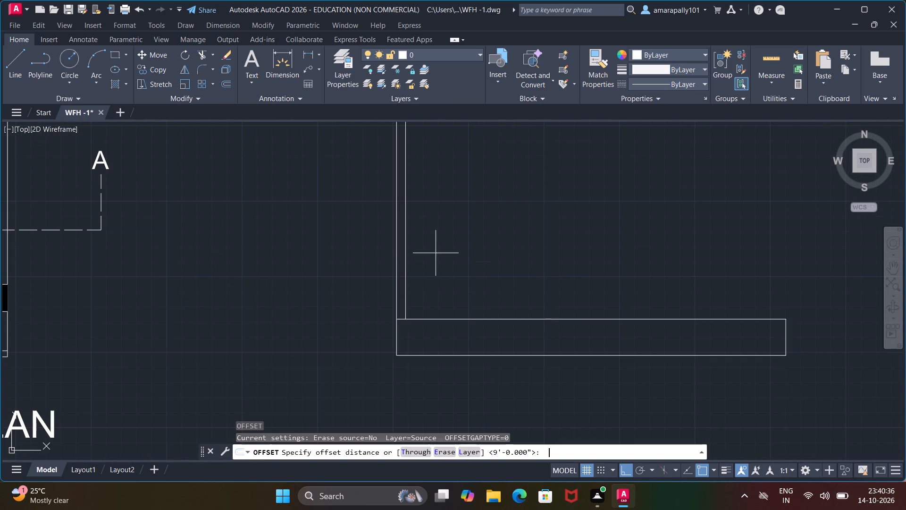
pyautogui.click(406, 249)
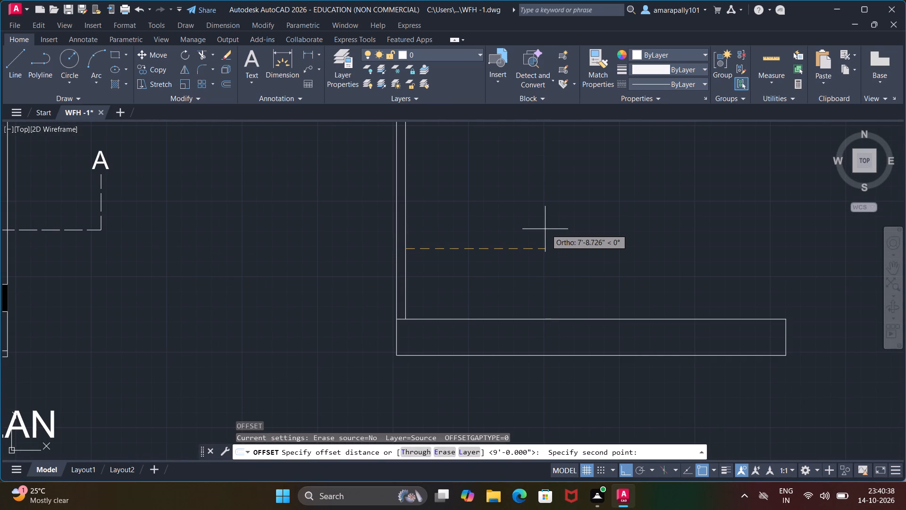
pyautogui.write("16'")
pyautogui.press('Return')
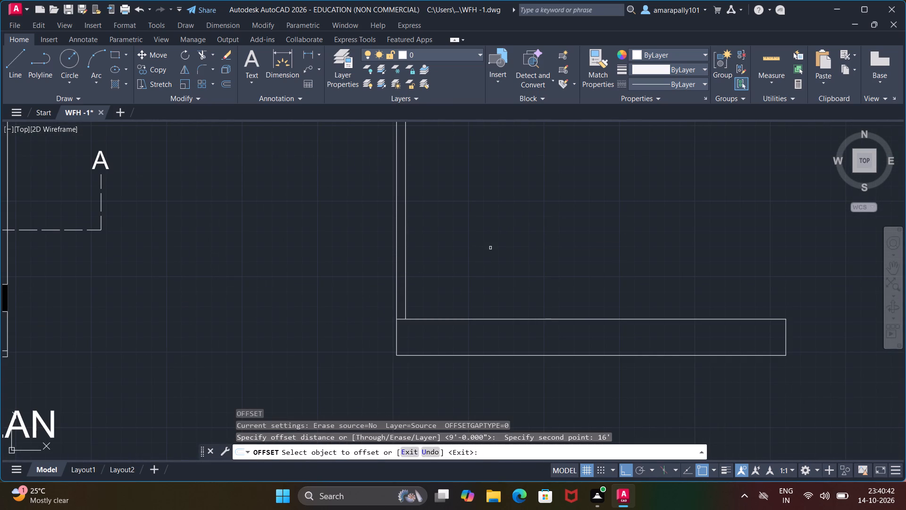
pyautogui.click(403, 279)
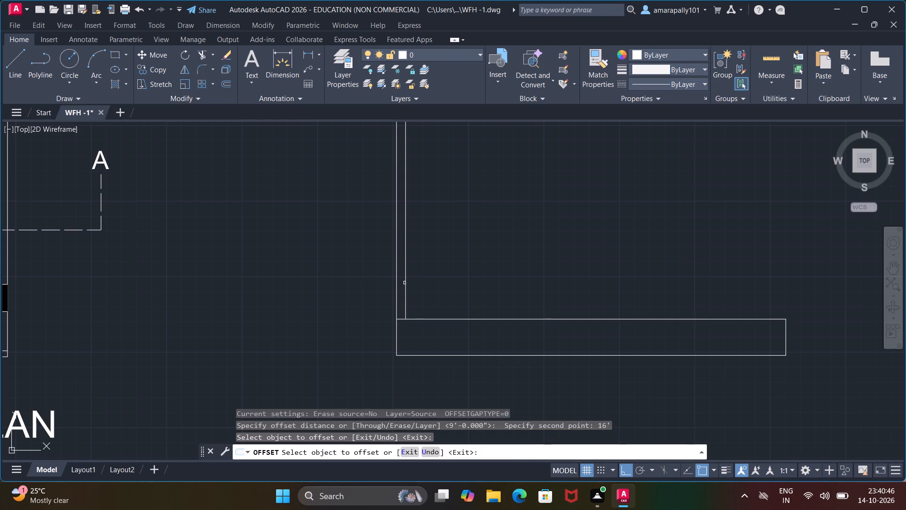
pyautogui.click(405, 283)
pyautogui.click(591, 251)
pyautogui.scroll(-2, 605, 250)
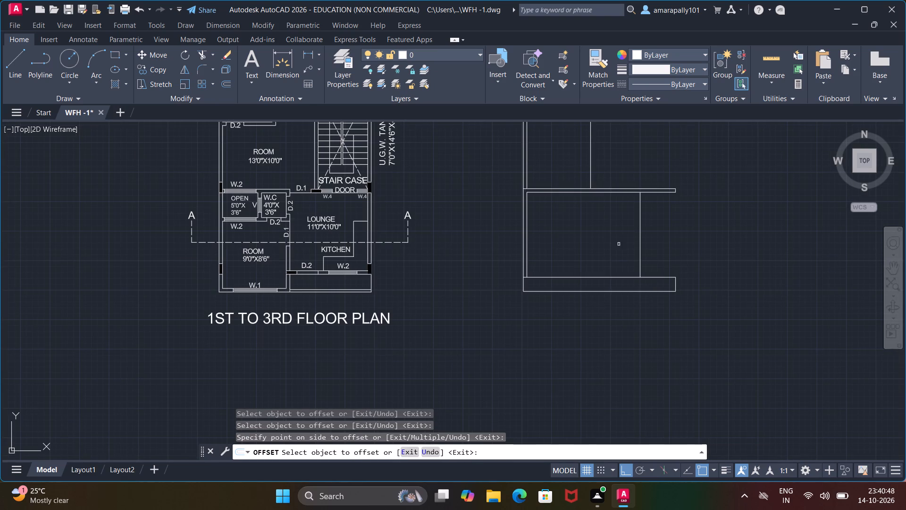
pyautogui.press('Escape')
pyautogui.press('Escape')
pyautogui.press('Escape')
# Move the interior wall line in the section's lowest storey 3' toward the left wall.
pyautogui.click(640, 223)
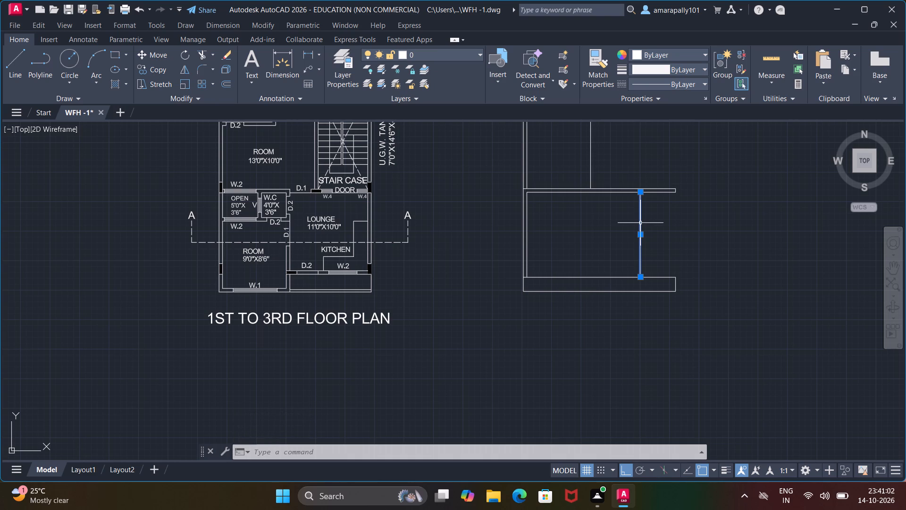
pyautogui.rightClick(640, 223)
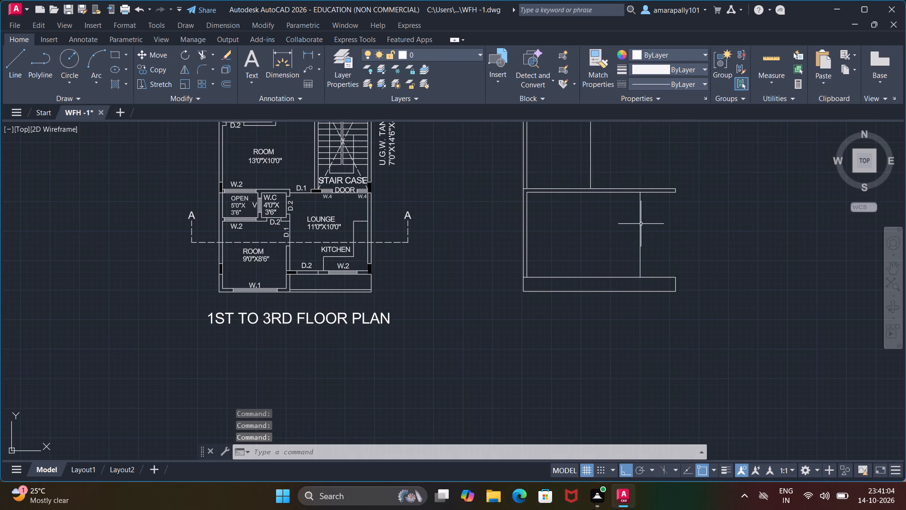
pyautogui.click(641, 224)
pyautogui.rightClick(641, 224)
pyautogui.click(677, 281)
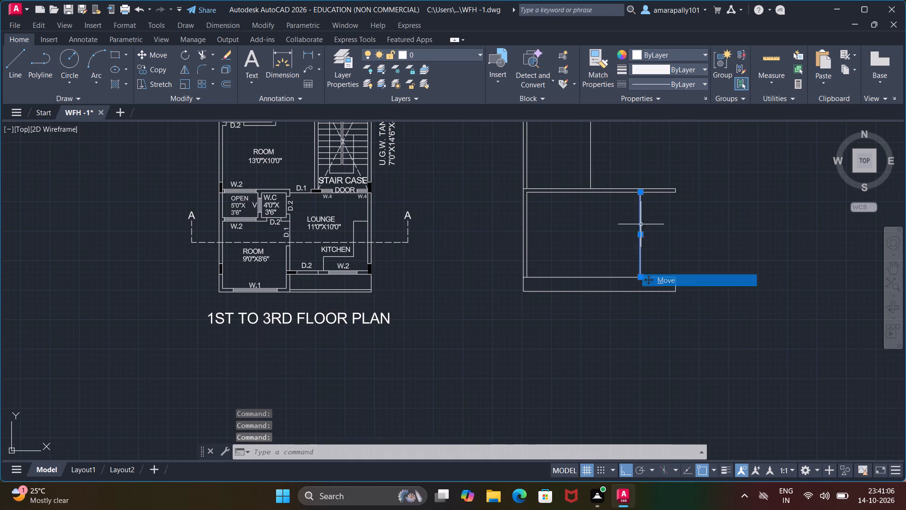
pyautogui.click(635, 278)
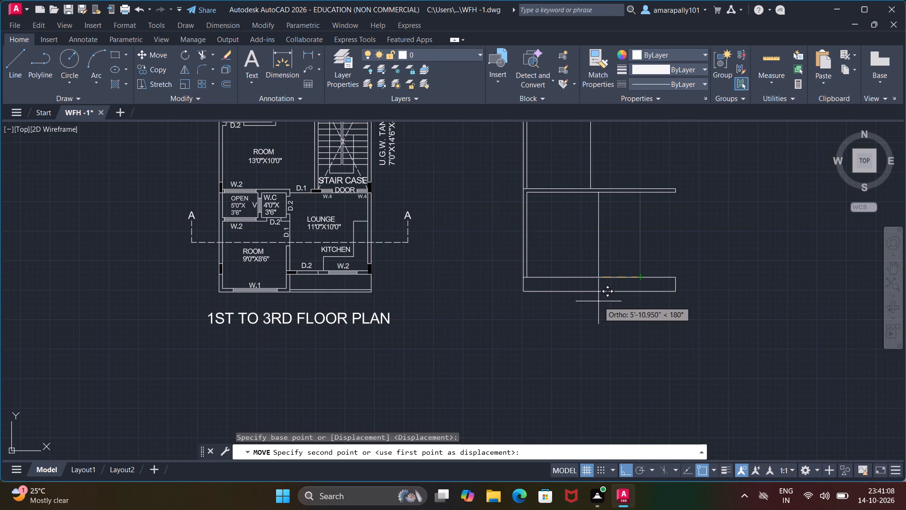
pyautogui.write("3'")
pyautogui.press('Return')
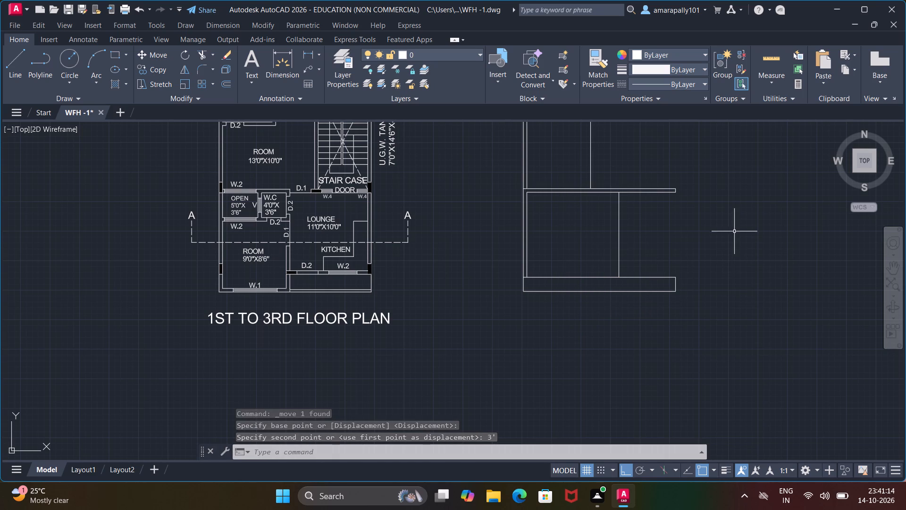
pyautogui.press('Escape')
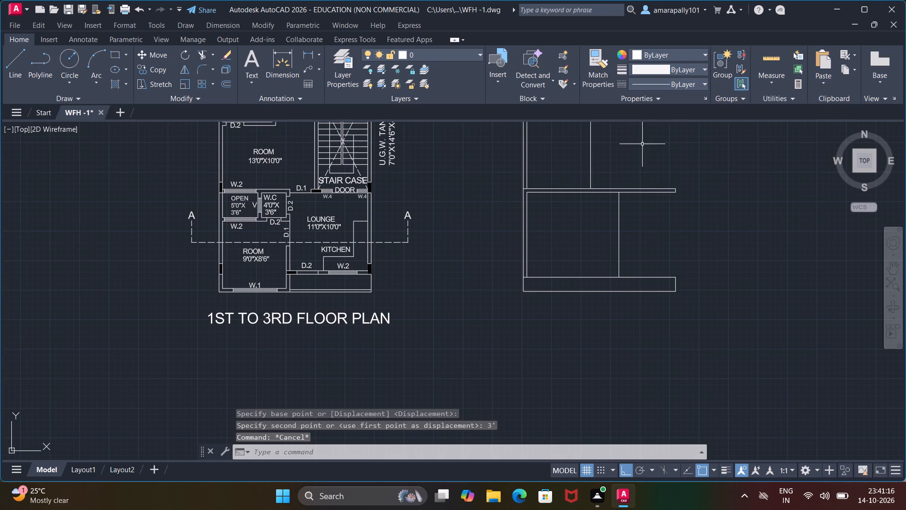
pyautogui.press('Escape')
pyautogui.press('Escape')
pyautogui.press('Escape')
# Offset the single interior wall line 6" away from the left wall in the two storeys directly above the section's lowest storey.
pyautogui.moveTo(616, 159); pyautogui.dragTo(630, 336, button='middle')
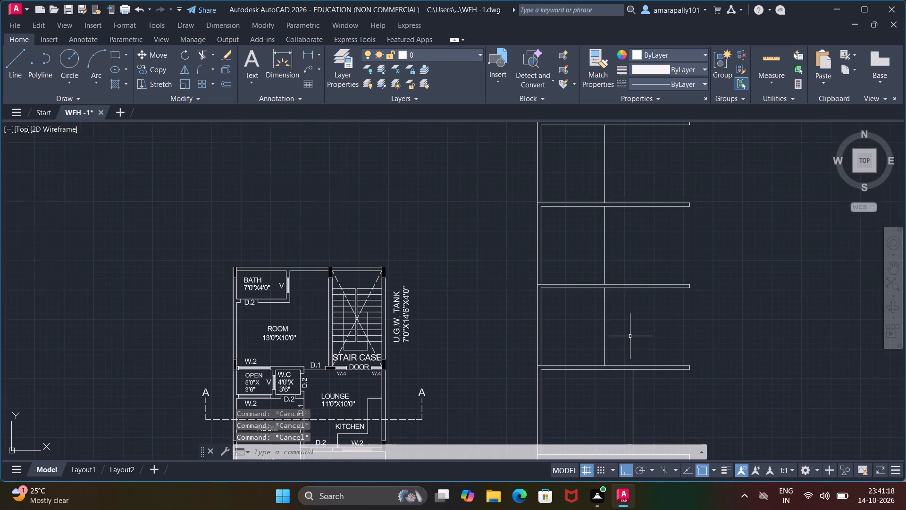
pyautogui.scroll(2, 627, 336)
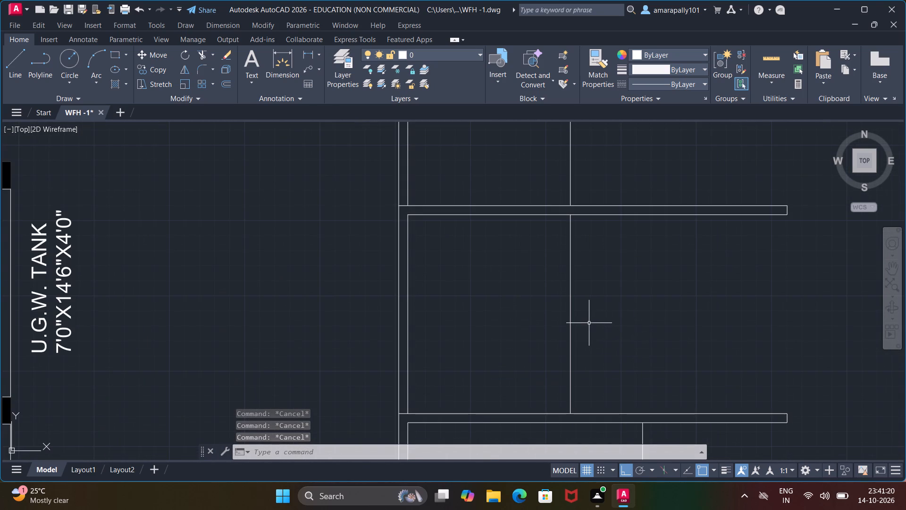
pyautogui.press('o')
pyautogui.press('Return')
pyautogui.click(572, 314)
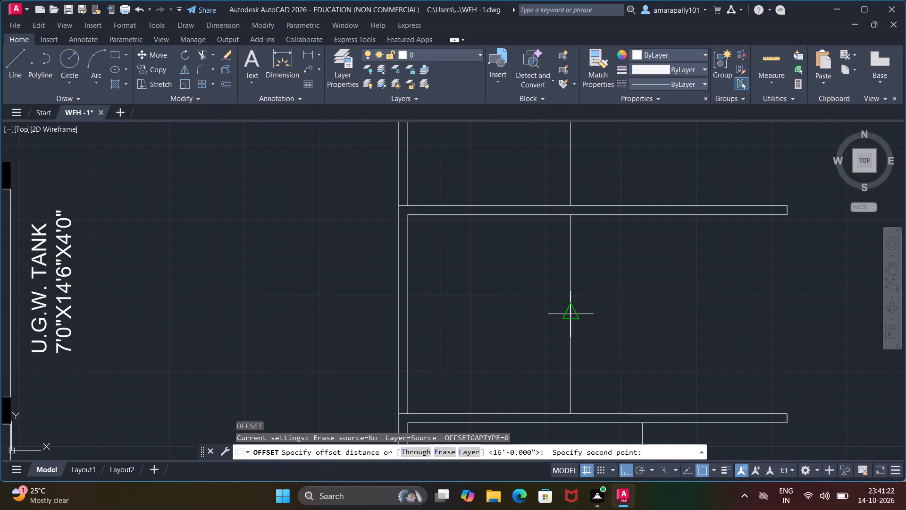
pyautogui.write('6"')
pyautogui.press('Return')
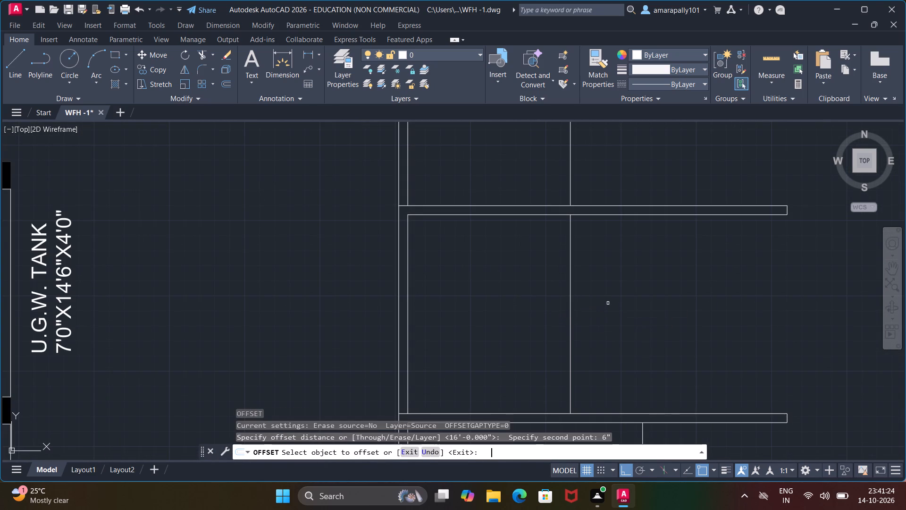
pyautogui.click(568, 312)
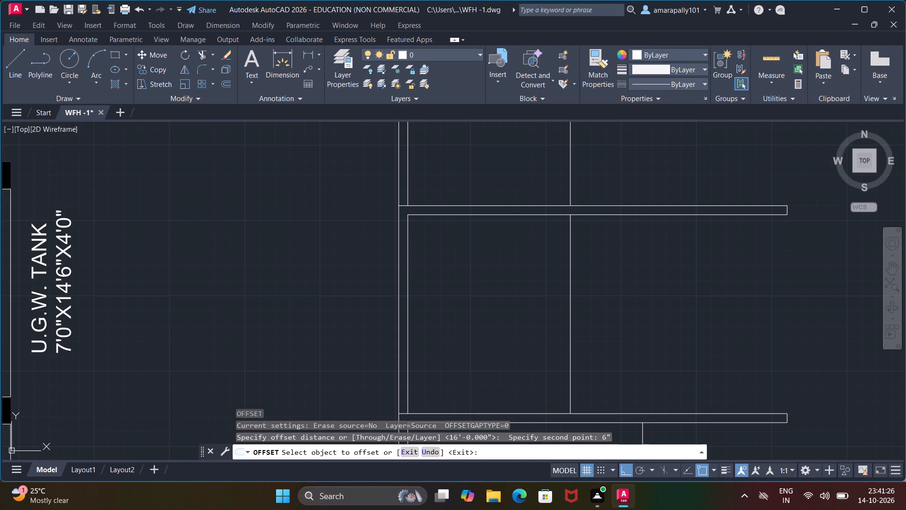
pyautogui.click(571, 319)
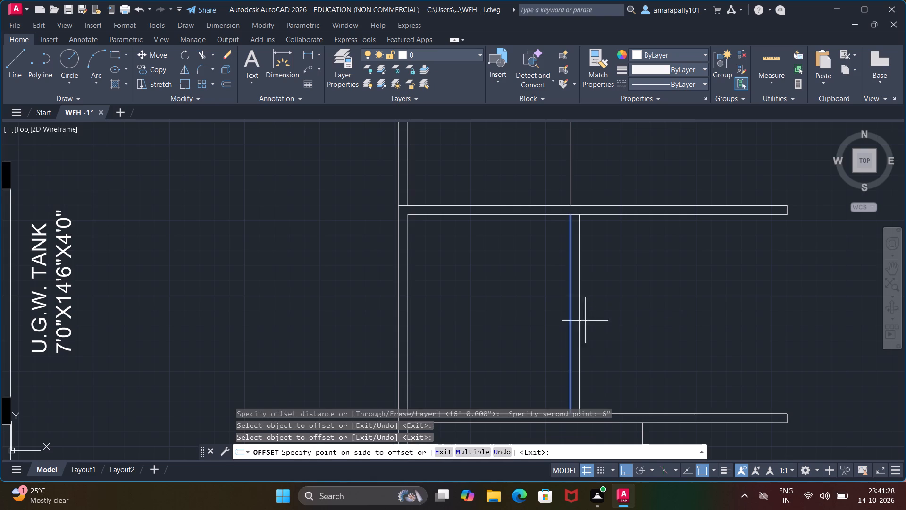
pyautogui.click(593, 323)
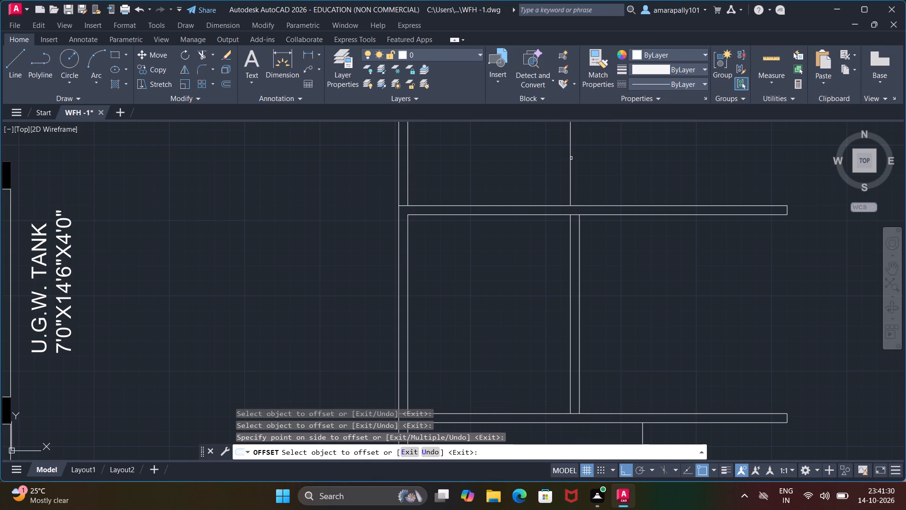
pyautogui.click(571, 158)
pyautogui.click(587, 165)
# Offset the interior wall line 6" away from the left wall in the section's top storey, below the parapet.
pyautogui.moveTo(592, 161); pyautogui.dragTo(582, 375, button='middle')
pyautogui.scroll(-1, 592, 161)
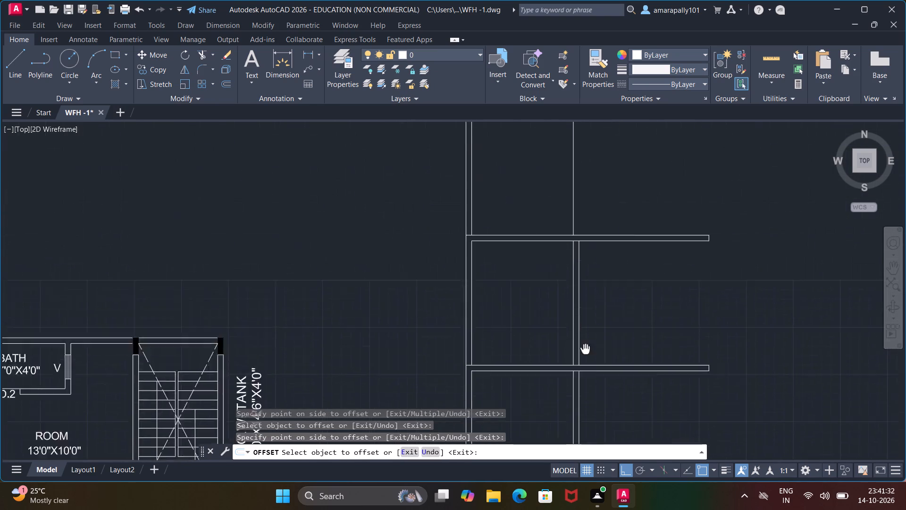
pyautogui.moveTo(582, 375); pyautogui.dragTo(576, 417, button='middle')
pyautogui.scroll(-2, 584, 344)
pyautogui.moveTo(589, 261); pyautogui.dragTo(594, 301, button='middle')
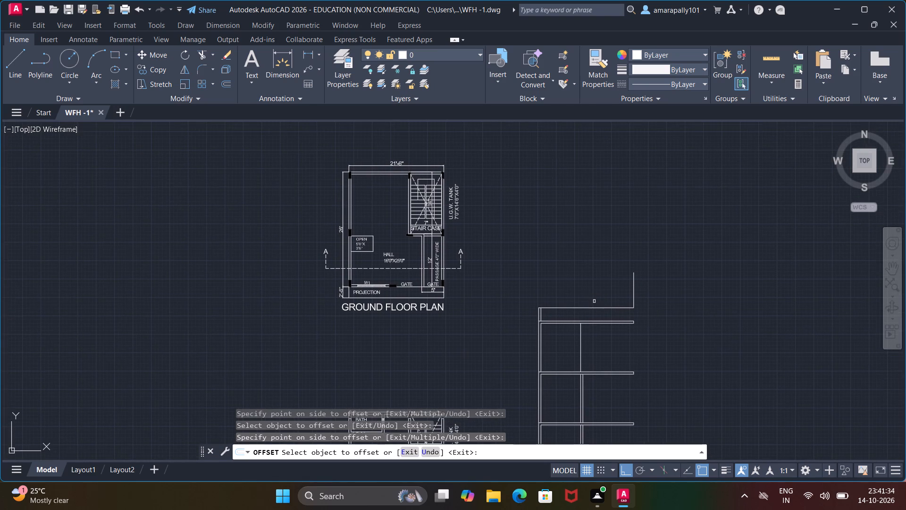
pyautogui.scroll(3, 585, 357)
pyautogui.click(567, 338)
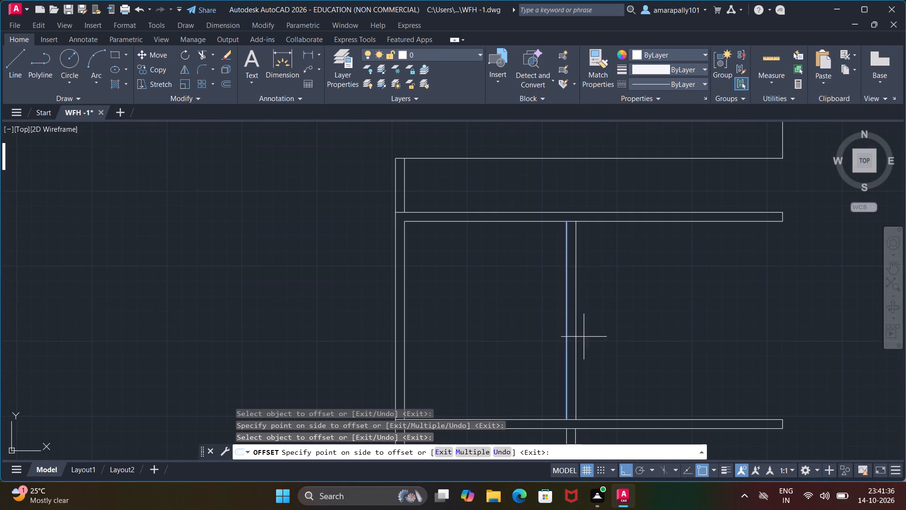
pyautogui.click(588, 337)
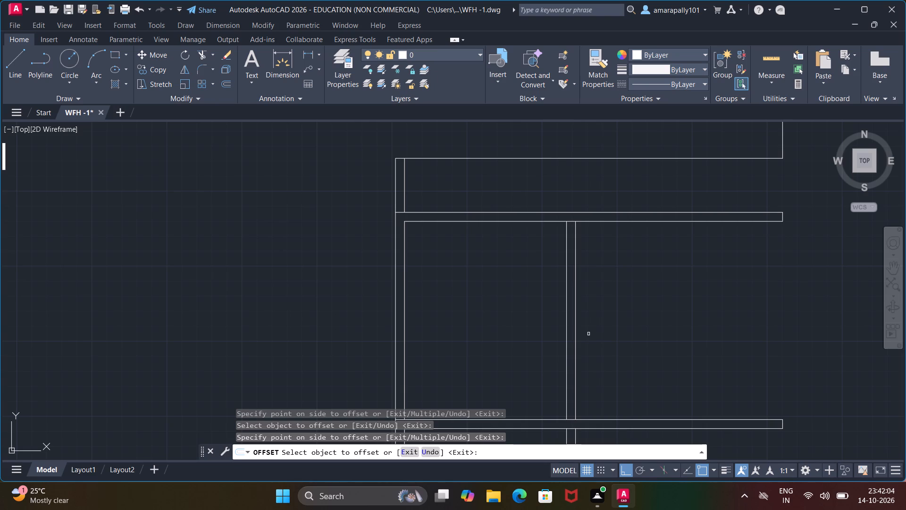
pyautogui.press('Escape')
pyautogui.press('Escape')
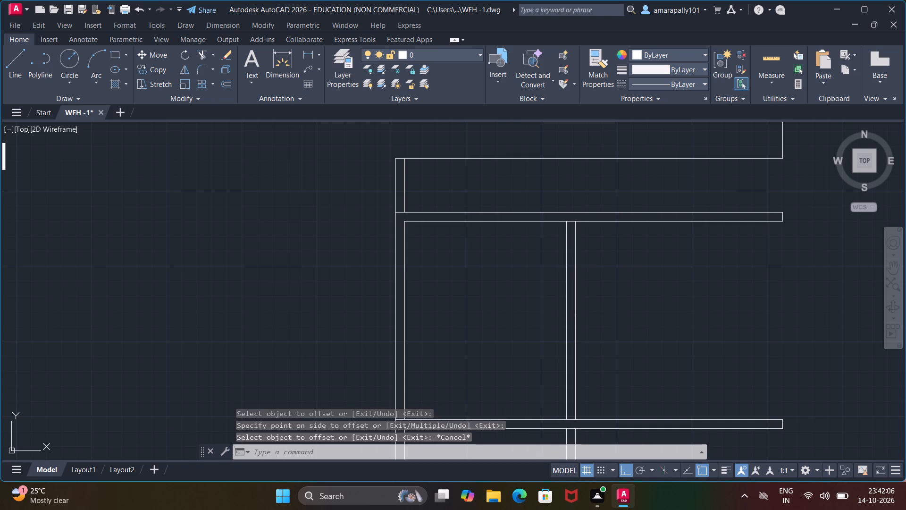
pyautogui.press('Escape')
pyautogui.press('Escape')
pyautogui.press('Escape')
pyautogui.press('Escape')
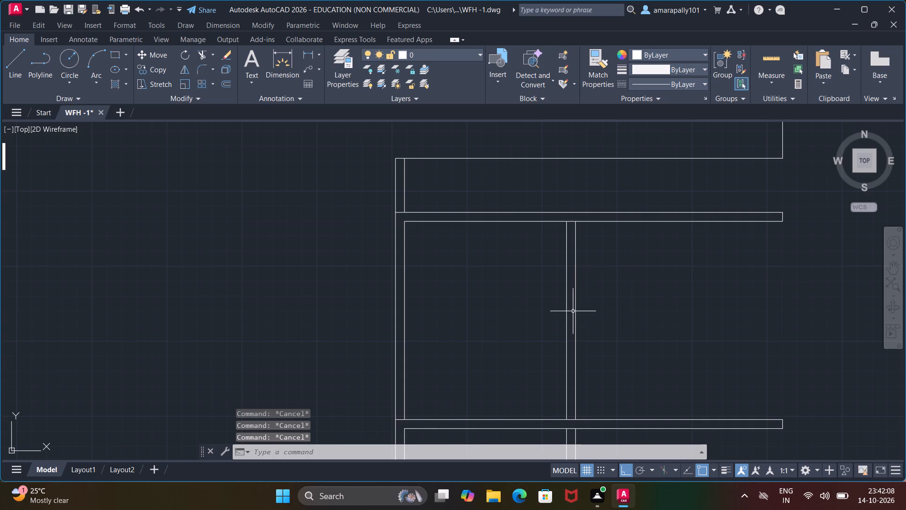
# Offset the interior wall's right face 11' toward the slab's right end in the section's top storey.
pyautogui.press('o')
pyautogui.press('Return')
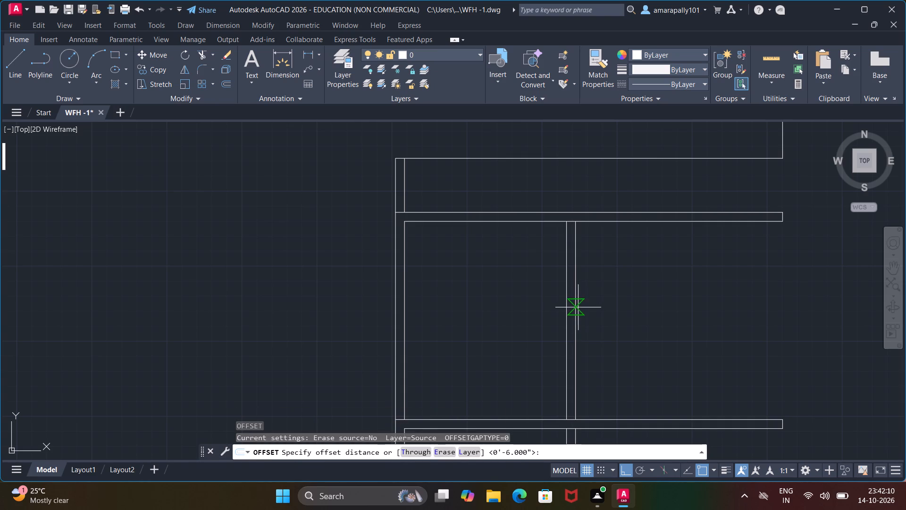
pyautogui.click(576, 309)
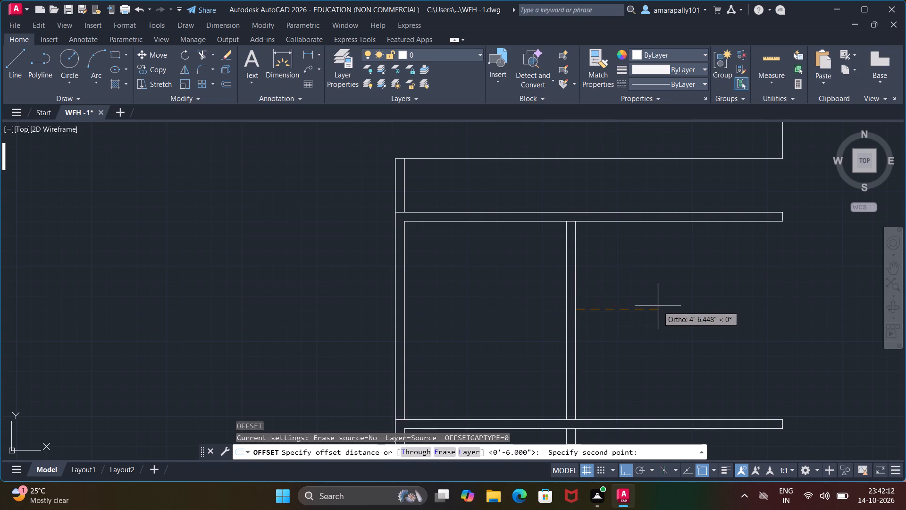
pyautogui.write("11'")
pyautogui.press('Return')
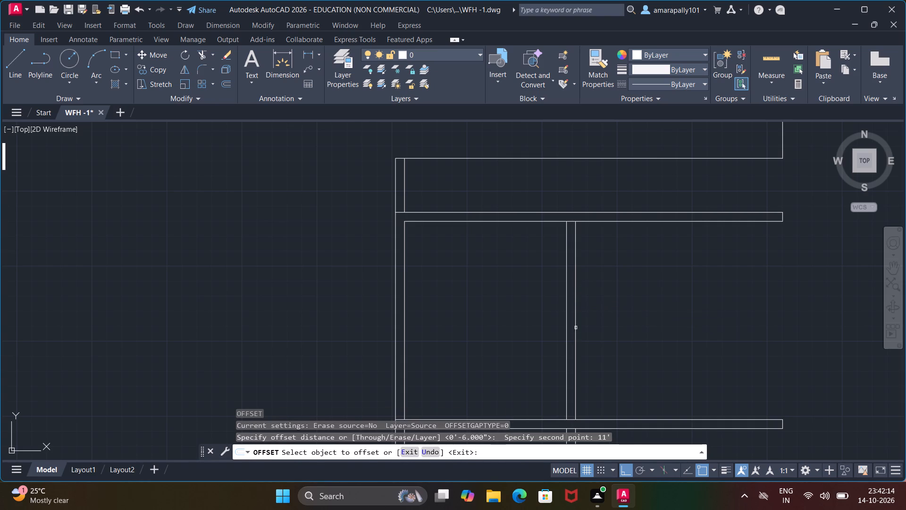
pyautogui.click(575, 328)
pyautogui.click(688, 332)
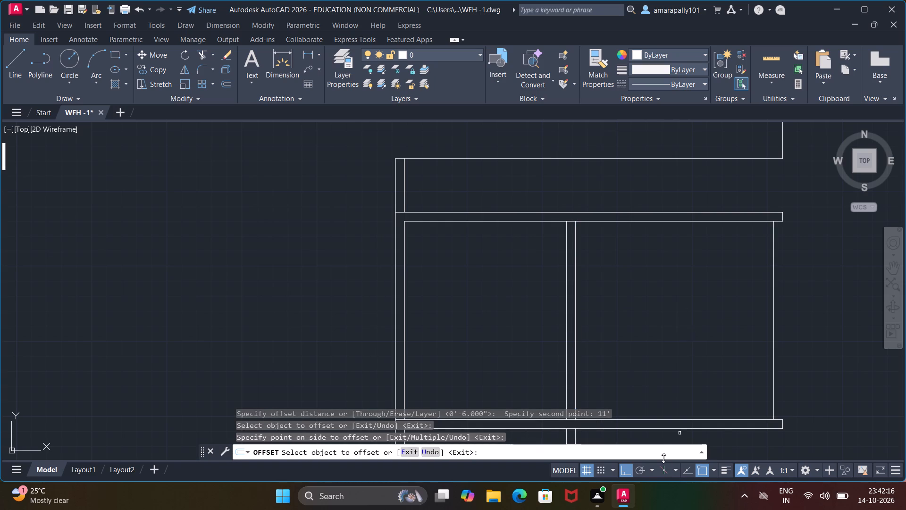
# Offset the interior wall's right face 11' to the right in the two middle storeys as well.
pyautogui.scroll(-3, 655, 436)
pyautogui.moveTo(653, 390); pyautogui.dragTo(639, 230, button='middle')
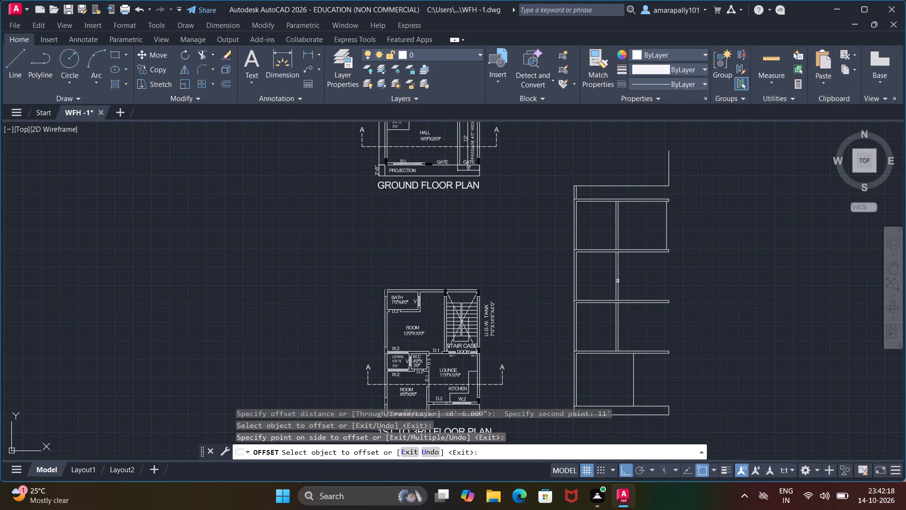
pyautogui.scroll(3, 618, 280)
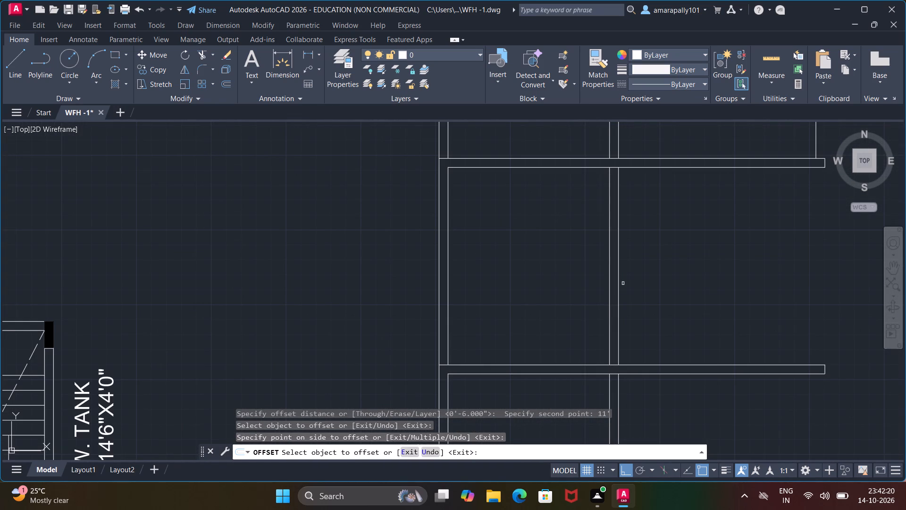
pyautogui.click(619, 285)
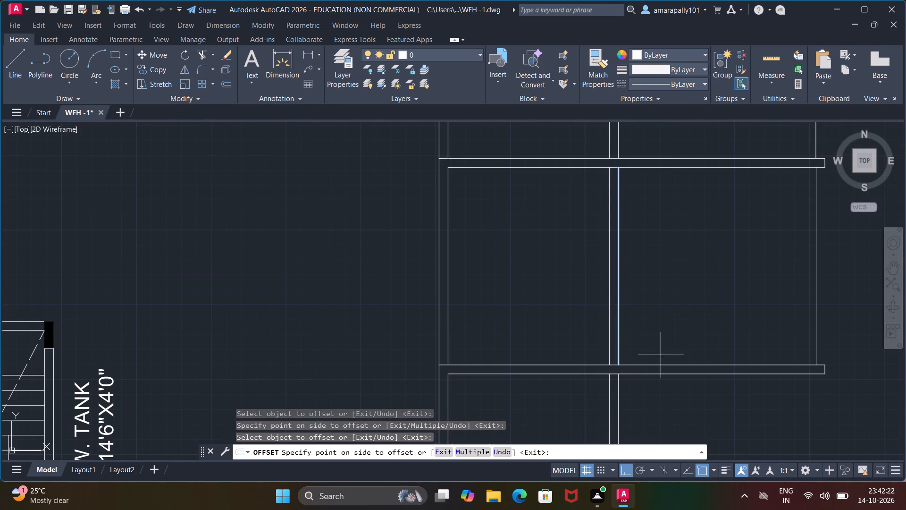
pyautogui.click(808, 341)
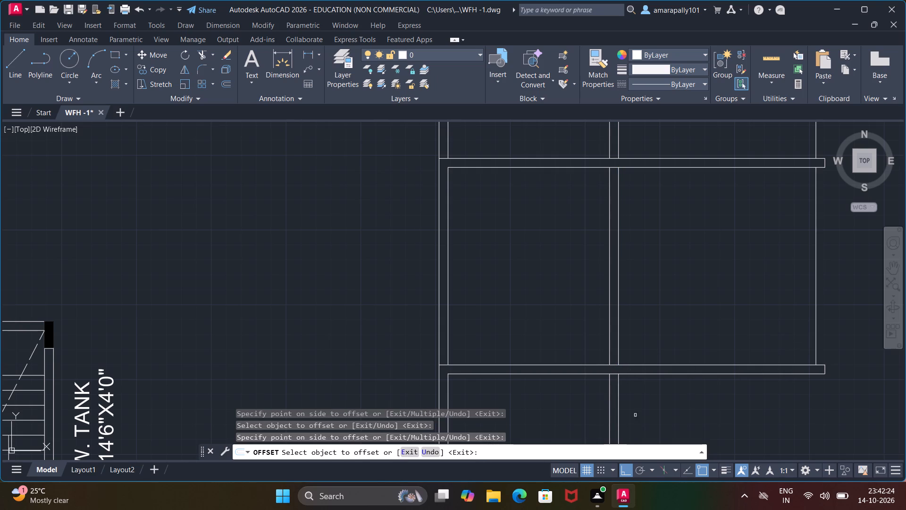
pyautogui.click(620, 422)
pyautogui.click(772, 410)
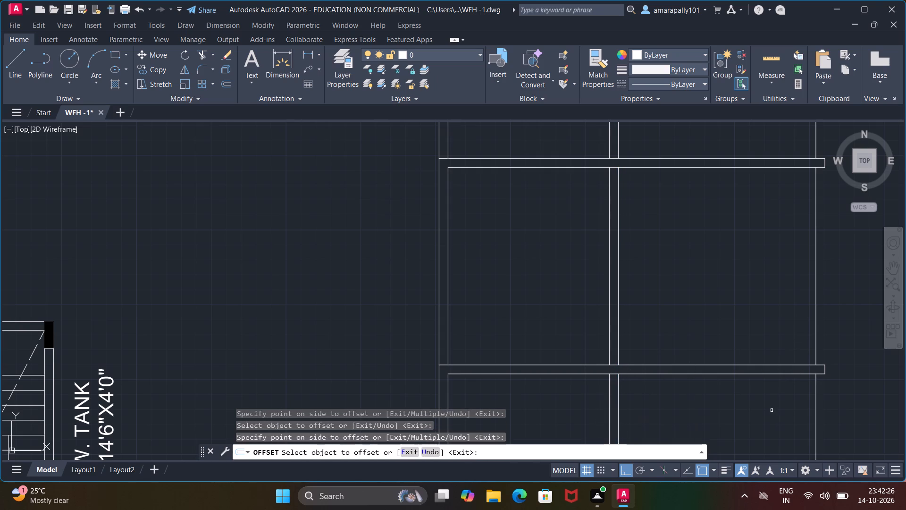
pyautogui.moveTo(771, 401); pyautogui.dragTo(726, 230, button='middle')
pyautogui.scroll(-3, 725, 229)
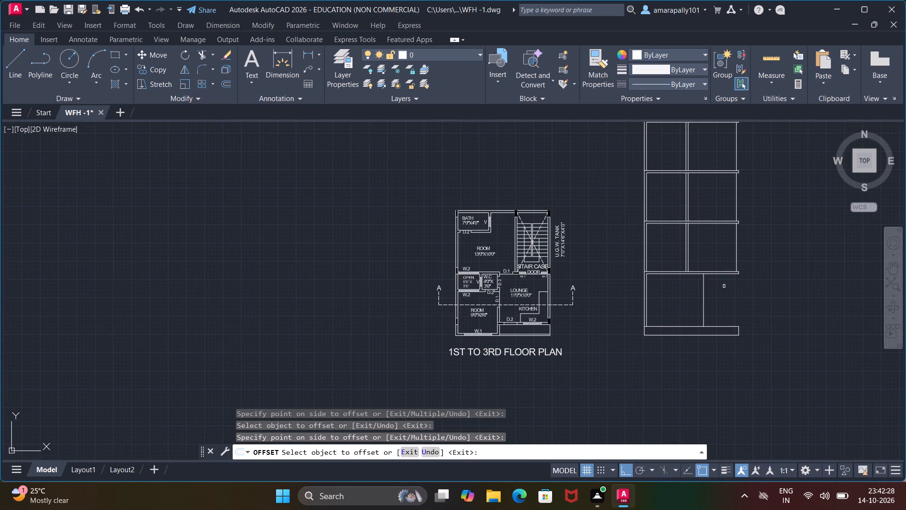
pyautogui.press('Escape')
pyautogui.press('Escape')
pyautogui.press('Escape')
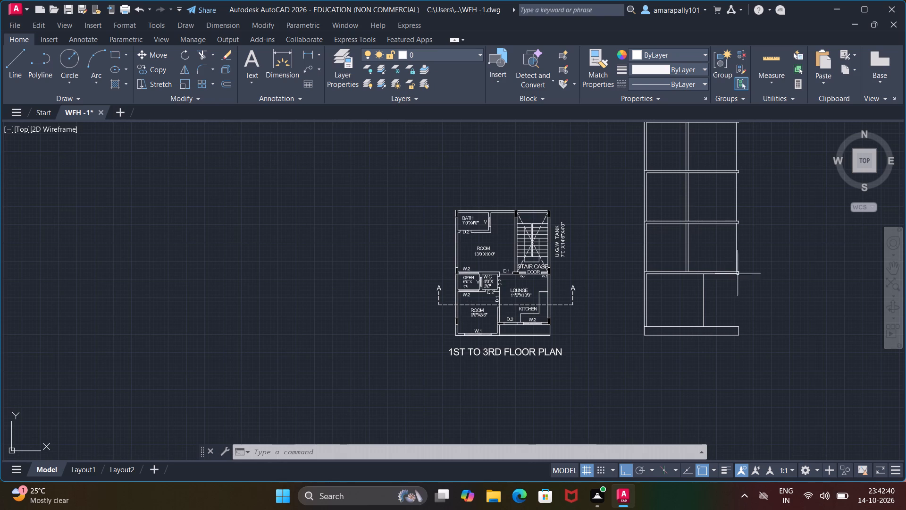
# Draw the outer right wall line of the lowest storey from the base's upper right corner to the underside of the slab above.
pyautogui.scroll(2, 738, 262)
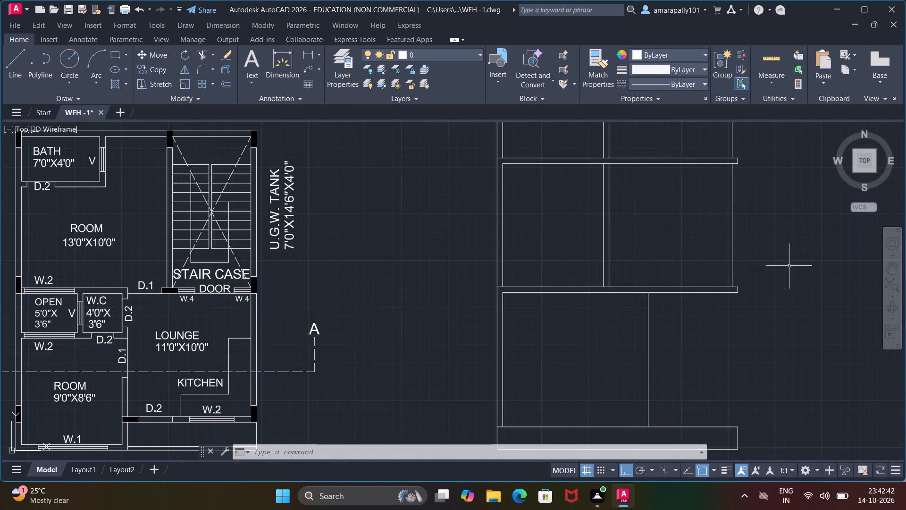
pyautogui.scroll(4, 763, 274)
pyautogui.scroll(-2, 620, 329)
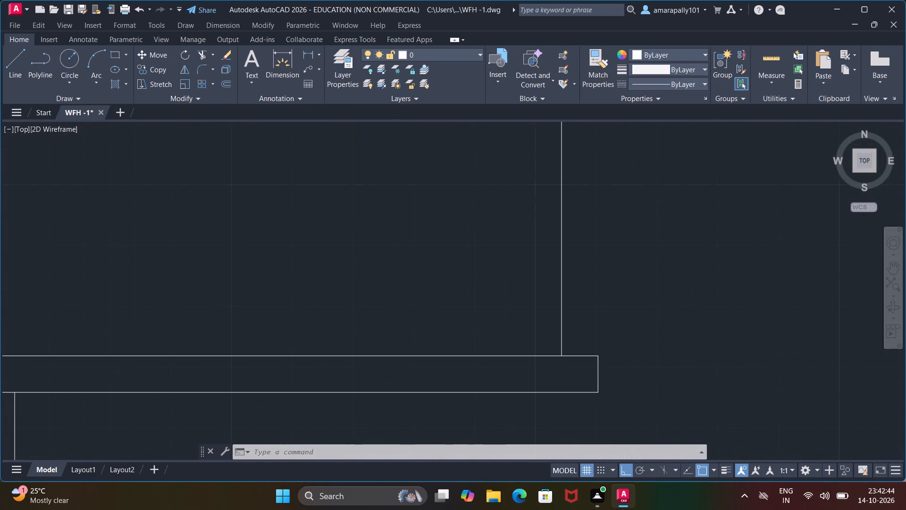
pyautogui.scroll(-2, 620, 329)
pyautogui.moveTo(612, 369); pyautogui.dragTo(614, 215, button='middle')
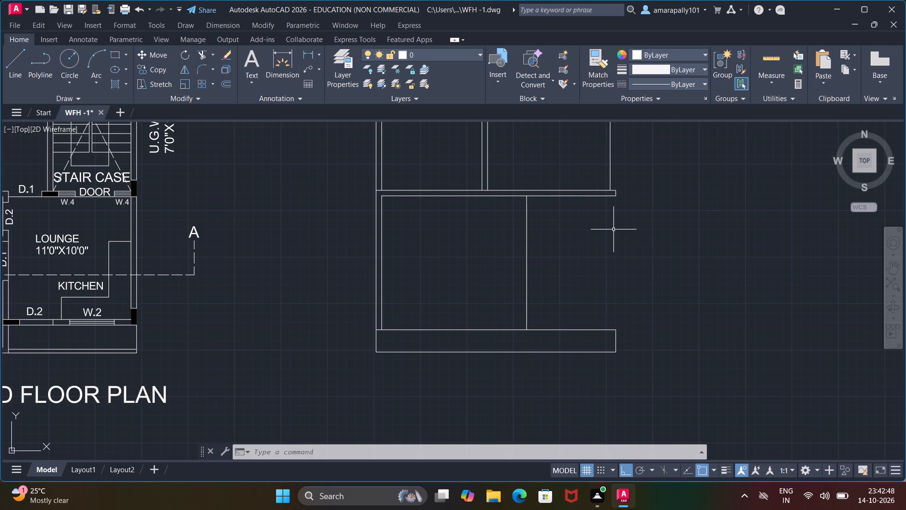
pyautogui.press('l')
pyautogui.press('Return')
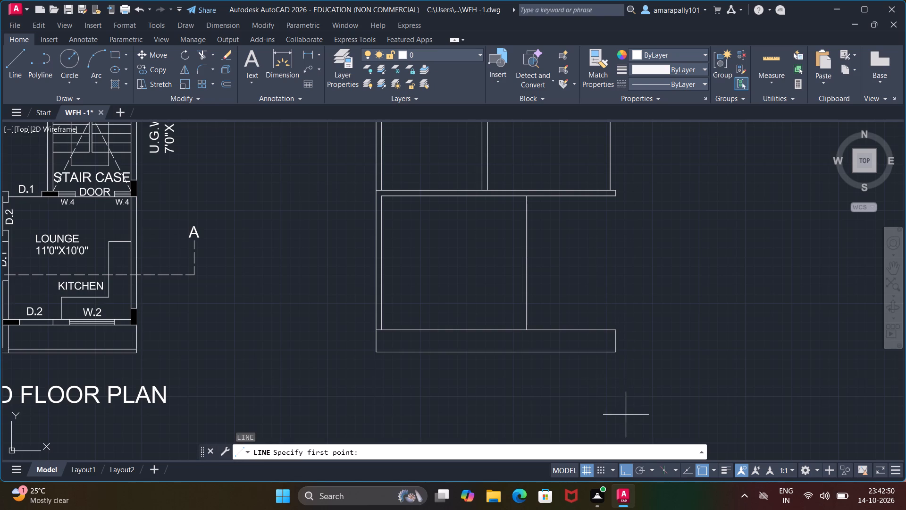
pyautogui.click(614, 330)
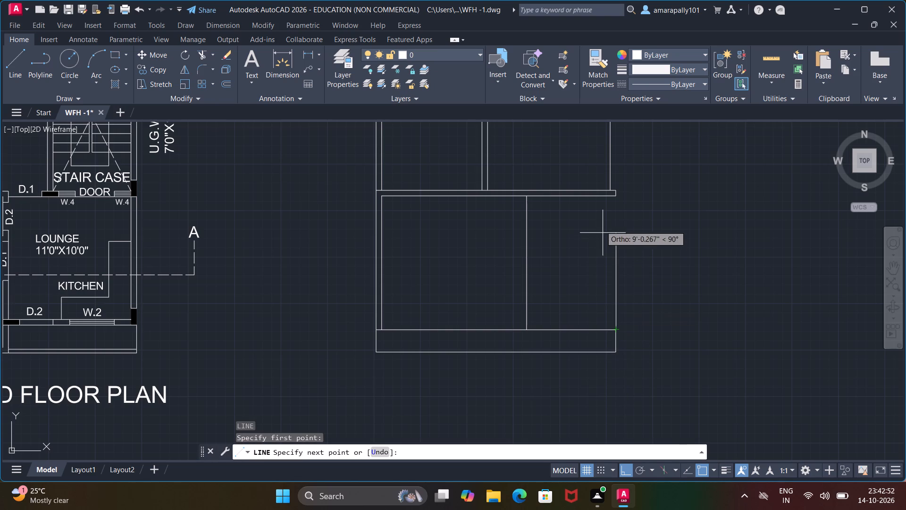
pyautogui.scroll(7, 611, 199)
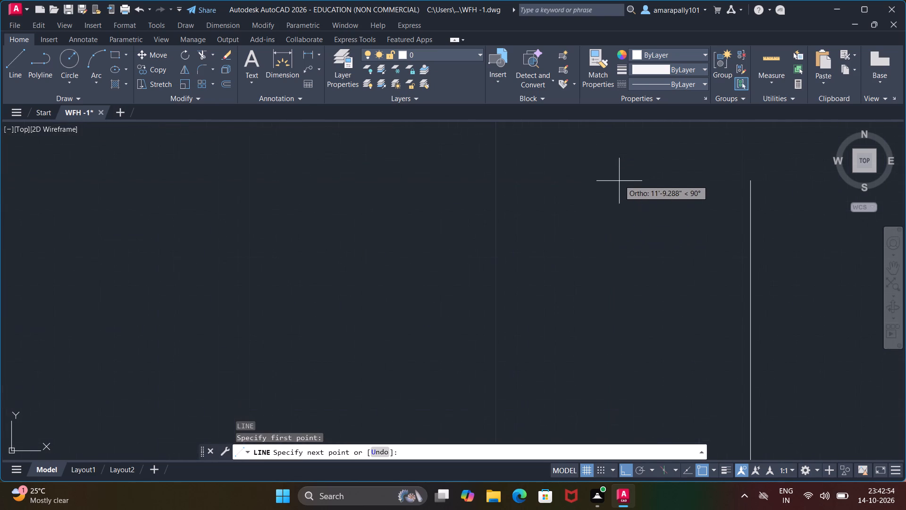
pyautogui.middleClick(621, 177)
pyautogui.moveTo(617, 198); pyautogui.dragTo(610, 222, button='middle')
pyautogui.moveTo(604, 247); pyautogui.dragTo(526, 486, button='middle')
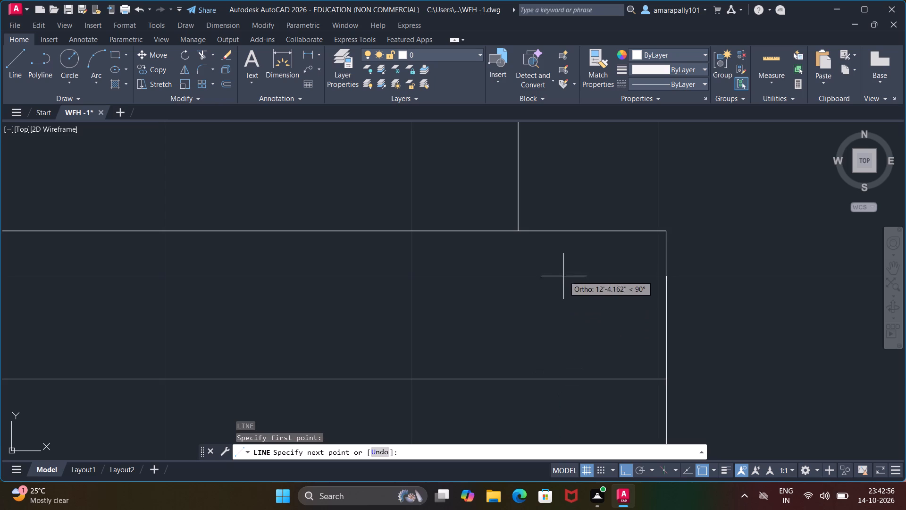
pyautogui.scroll(-2, 576, 231)
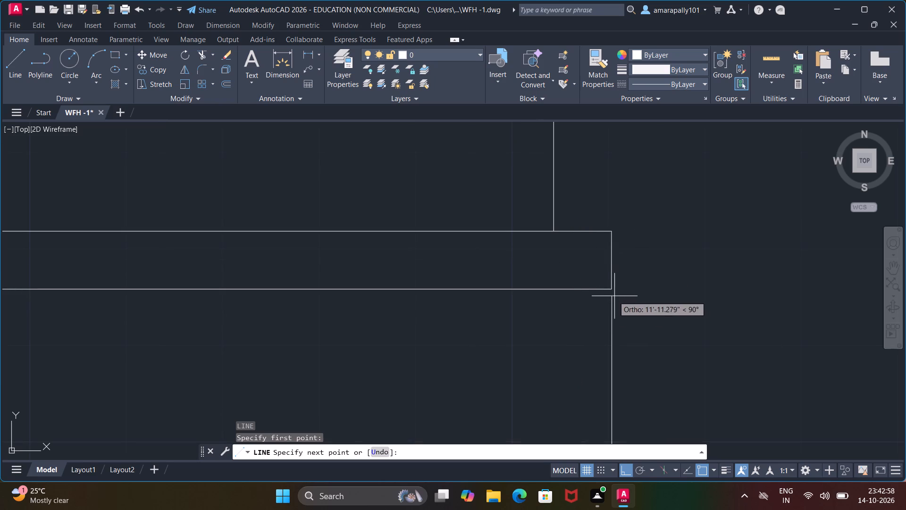
pyautogui.click(609, 291)
pyautogui.press('Escape')
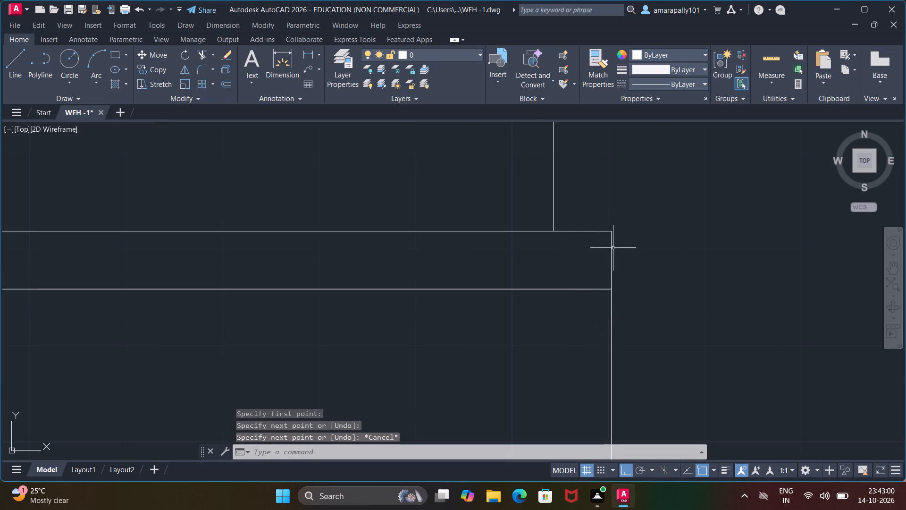
# Draw the outer right wall line of the lower middle storey from its floor slab's upper right corner to the underside of the slab above.
pyautogui.press('l')
pyautogui.press('Return')
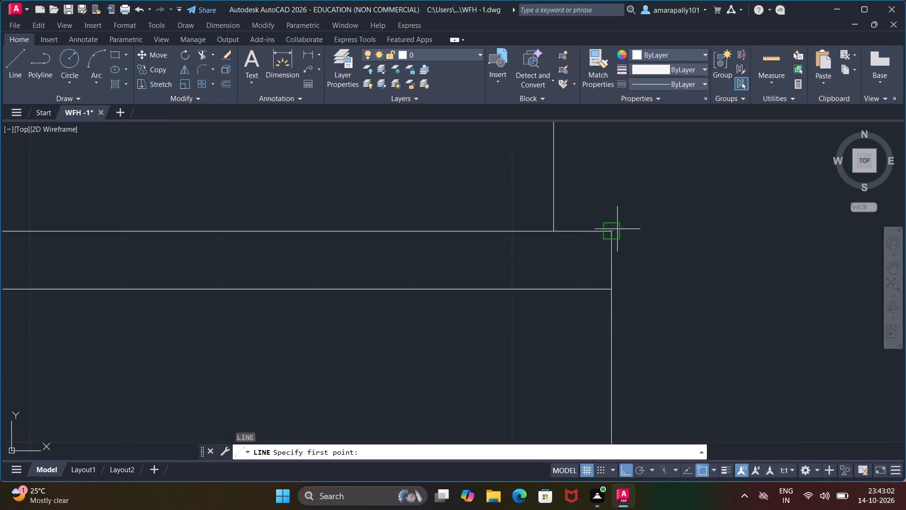
pyautogui.click(612, 237)
pyautogui.scroll(-4, 612, 218)
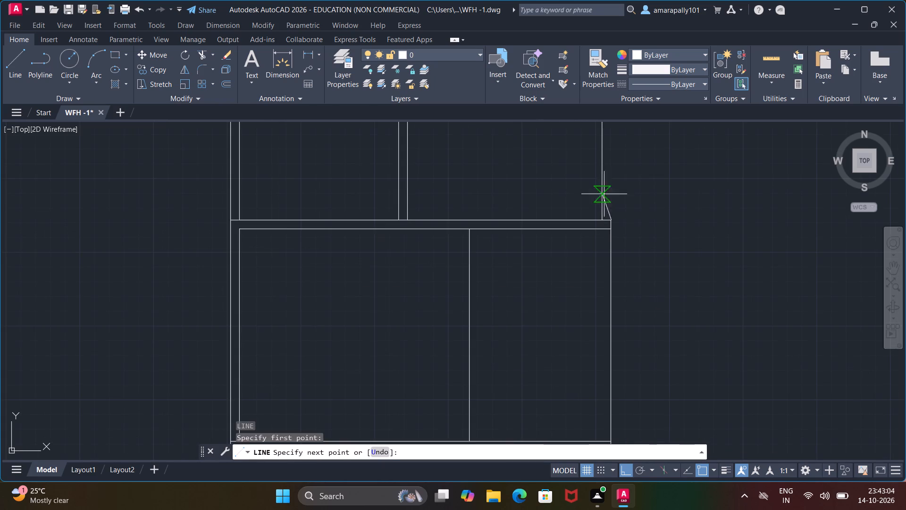
pyautogui.moveTo(605, 192); pyautogui.dragTo(551, 479, button='middle')
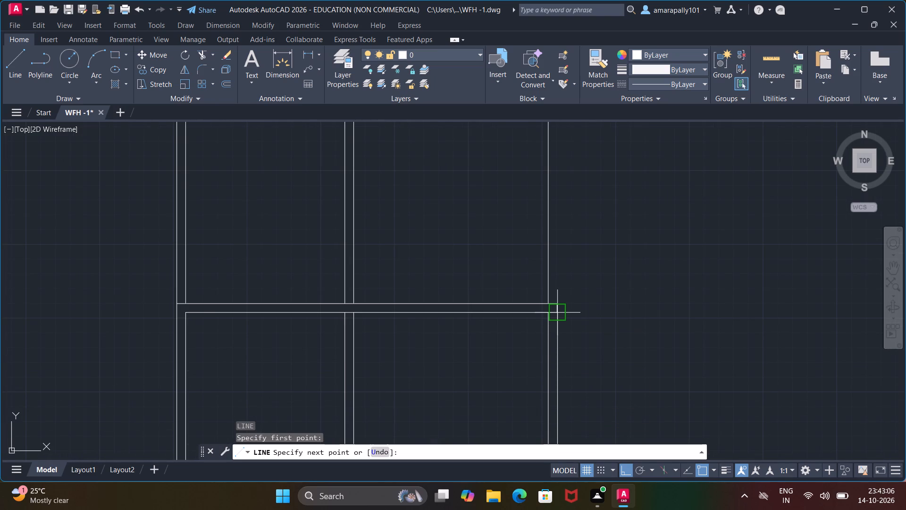
pyautogui.click(555, 313)
pyautogui.press('Escape')
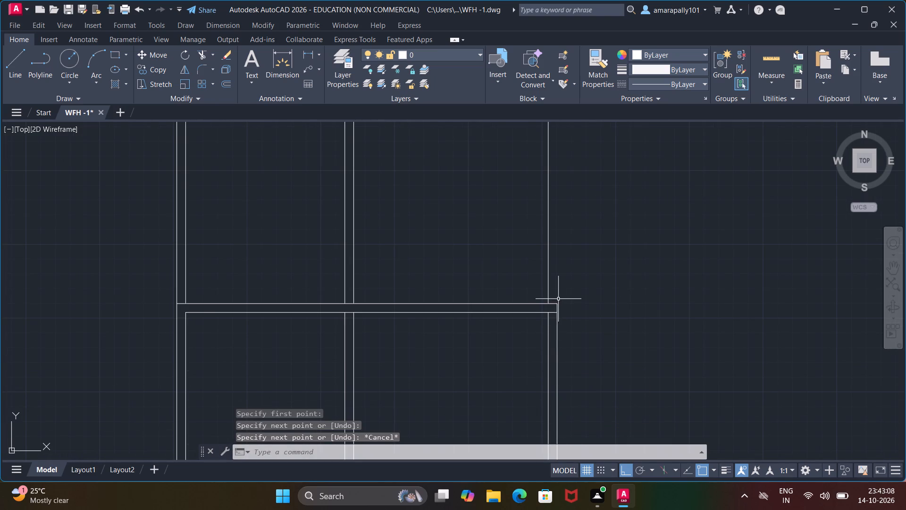
# Draw the outer right wall line of the upper middle storey between its floor slab's upper right corner and the slab above.
pyautogui.press('l')
pyautogui.press('Return')
pyautogui.click(560, 304)
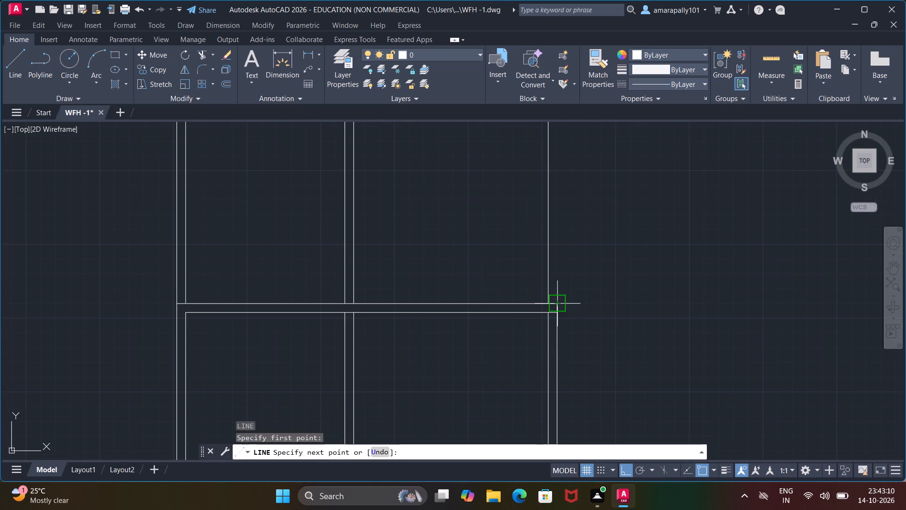
pyautogui.scroll(-2, 551, 206)
pyautogui.moveTo(551, 206); pyautogui.dragTo(525, 382, button='middle')
pyautogui.scroll(1, 534, 356)
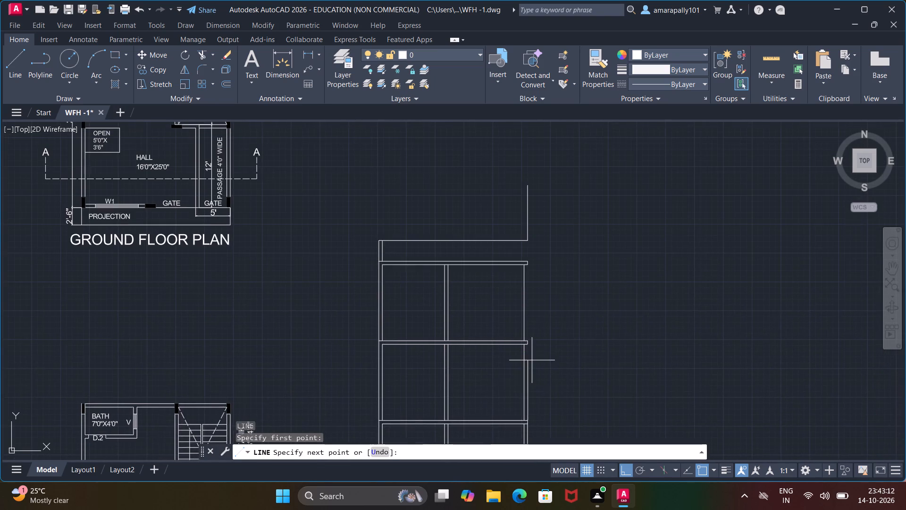
pyautogui.scroll(3, 534, 357)
pyautogui.click(493, 289)
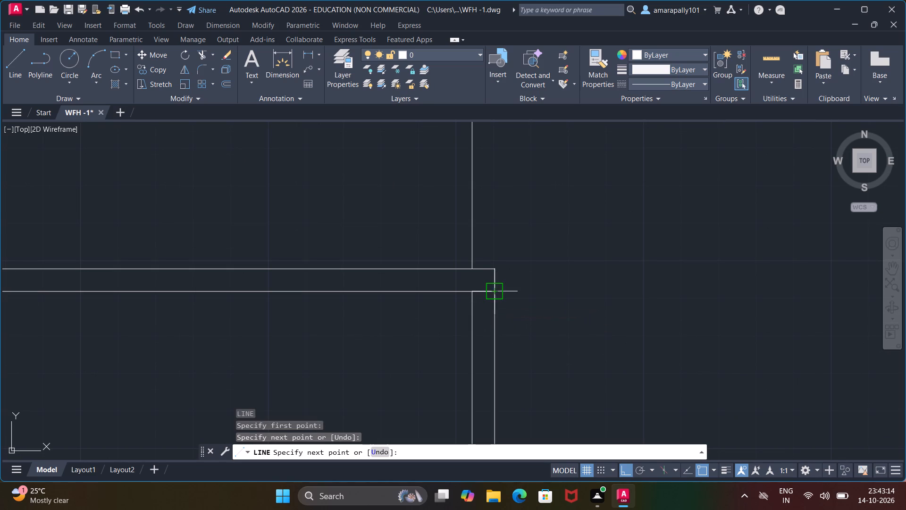
pyautogui.press('Escape')
# Draw the outer right wall line of the top storey from its floor slab's upper right corner to the roof slab's underside.
pyautogui.press('l')
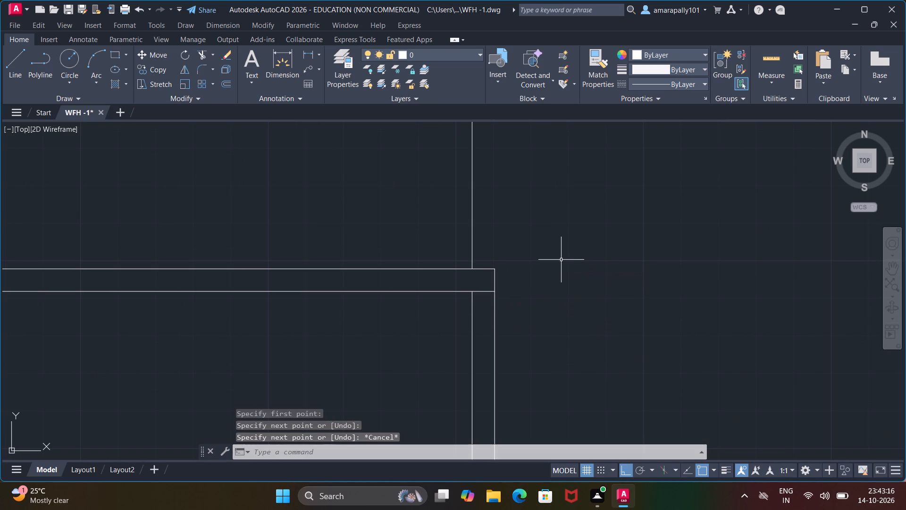
pyautogui.press('Return')
pyautogui.click(492, 272)
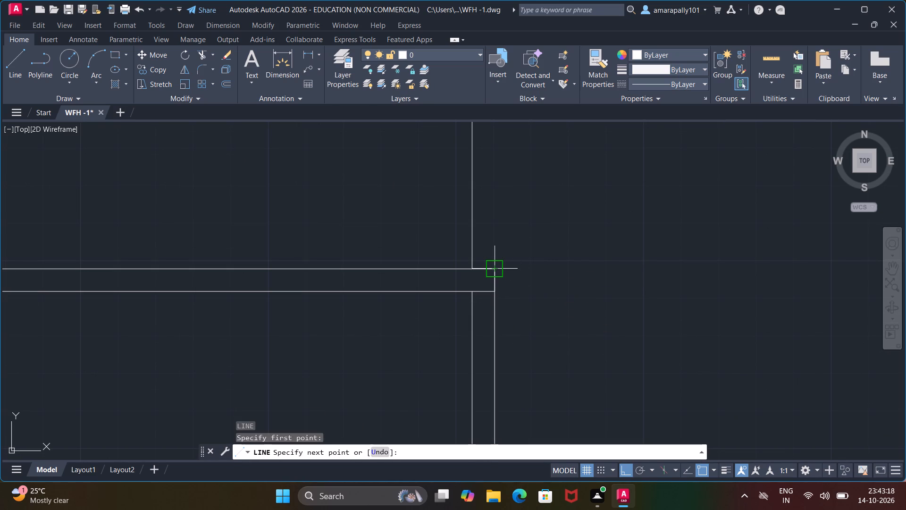
pyautogui.scroll(-3, 495, 236)
pyautogui.moveTo(495, 242); pyautogui.dragTo(453, 434, button='middle')
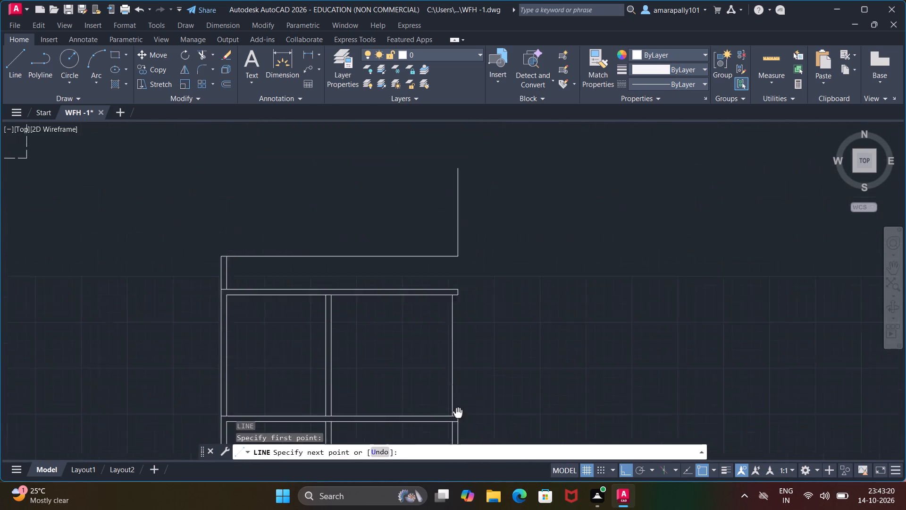
pyautogui.moveTo(453, 434); pyautogui.dragTo(447, 458, button='middle')
pyautogui.scroll(4, 447, 361)
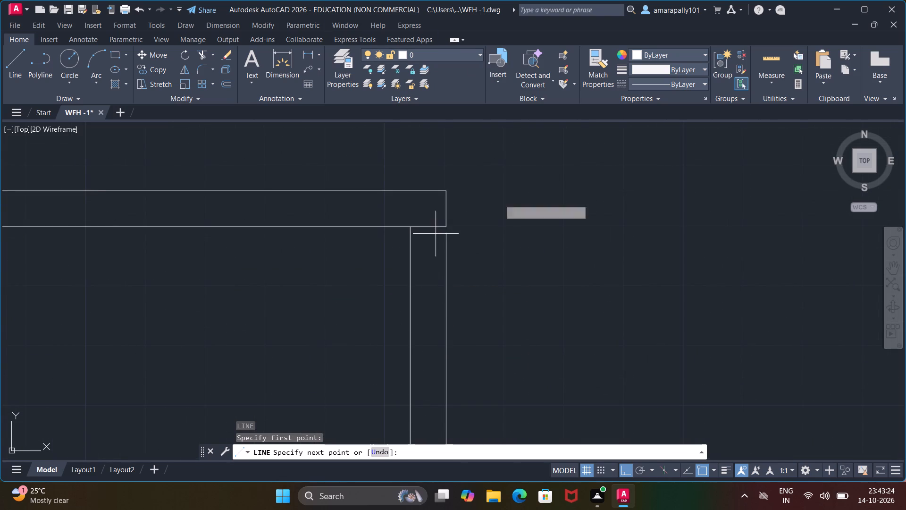
pyautogui.click(442, 229)
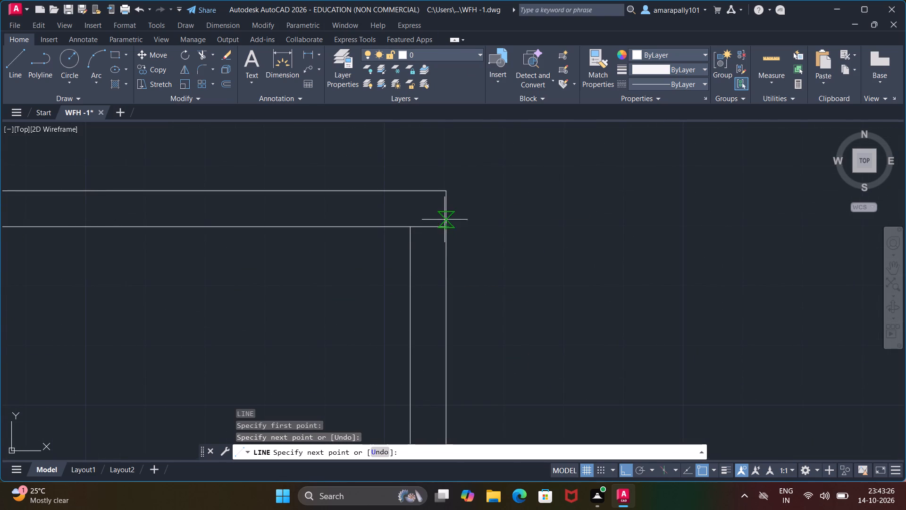
pyautogui.press('Escape')
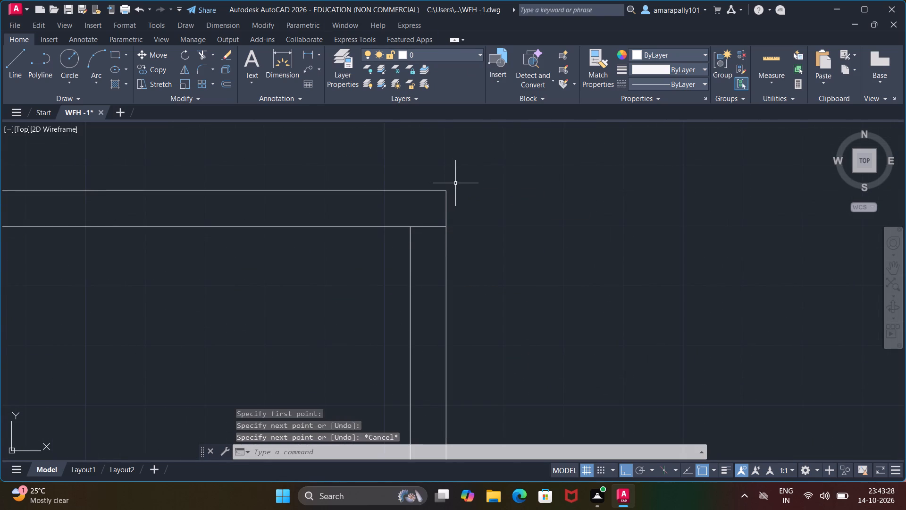
# Draw the parapet's outer right line from the roof slab's upper right corner up to the end of the parapet's top line.
pyautogui.press('l')
pyautogui.press('Return')
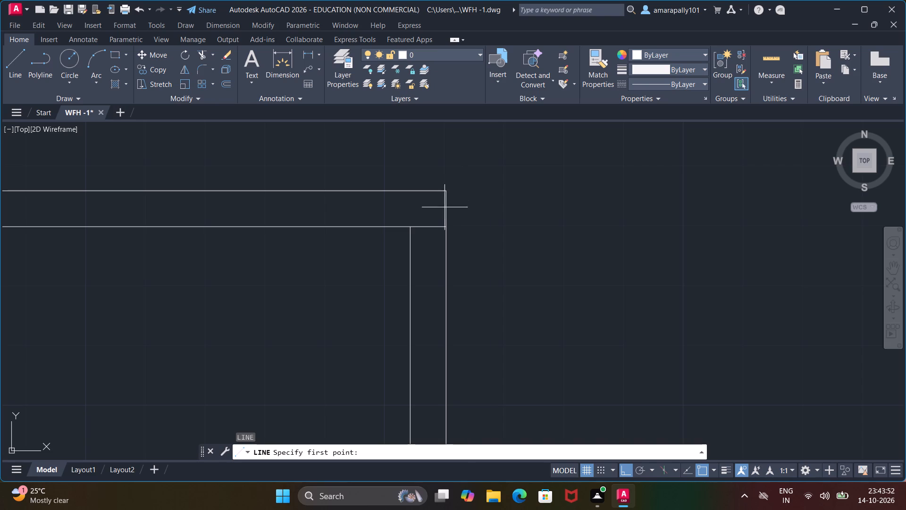
pyautogui.scroll(-5, 432, 207)
pyautogui.moveTo(434, 207); pyautogui.dragTo(436, 244, button='middle')
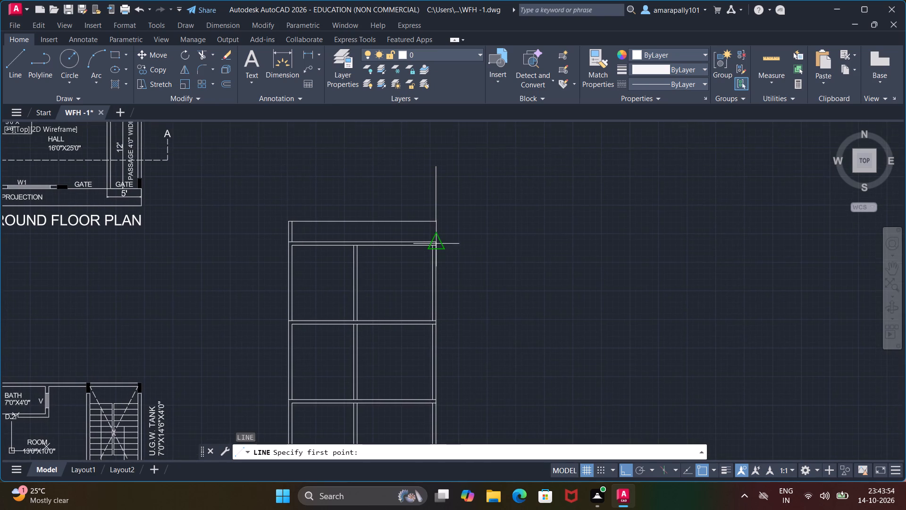
pyautogui.scroll(4, 436, 244)
pyautogui.click(436, 233)
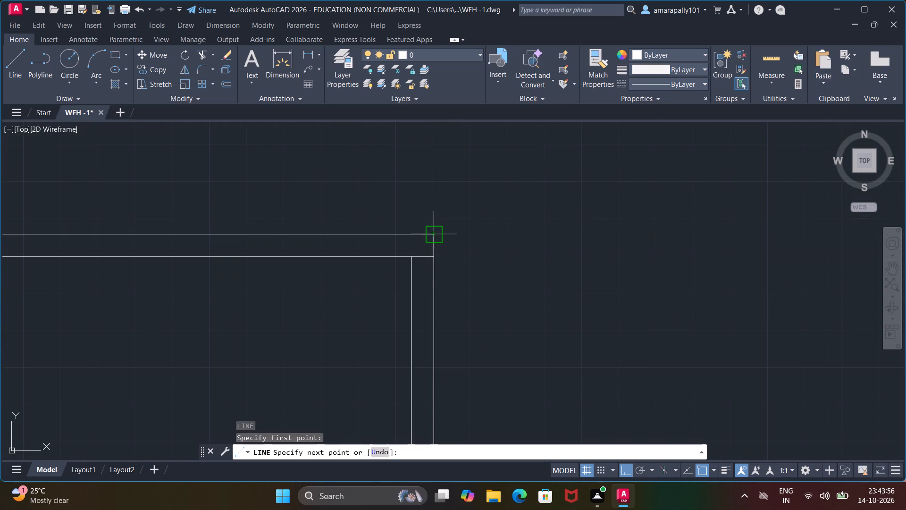
pyautogui.scroll(1, 438, 157)
pyautogui.moveTo(438, 157); pyautogui.dragTo(439, 302, button='middle')
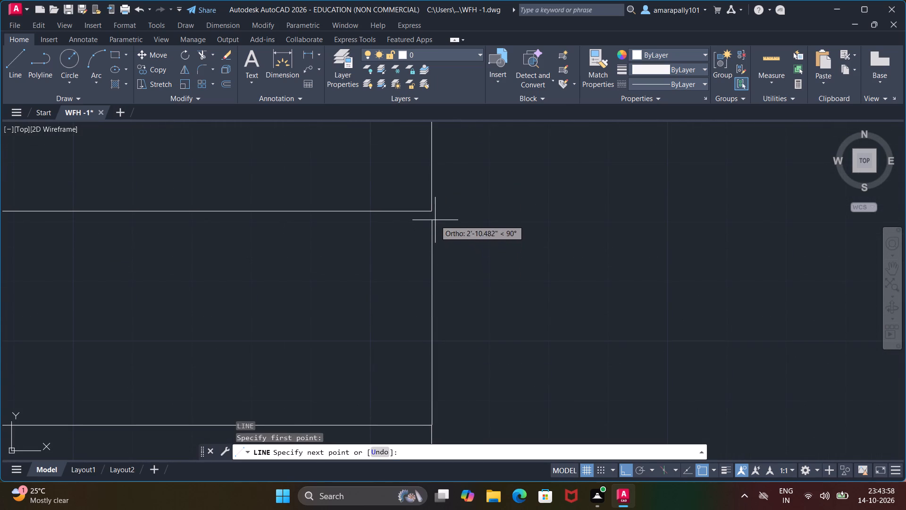
pyautogui.click(433, 214)
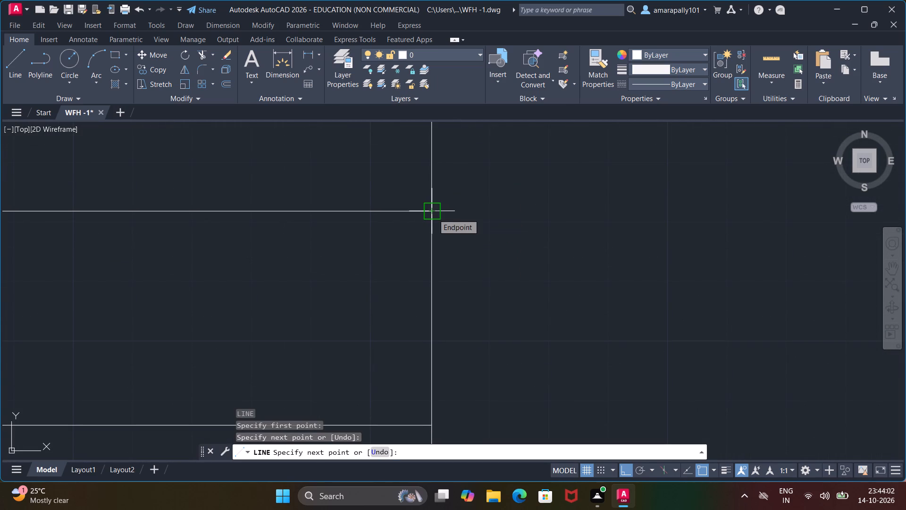
pyautogui.press('Escape')
# Trim the roof slab's underside line where it crosses the right outer wall and the interior wall of the top storey.
pyautogui.scroll(-1, 425, 239)
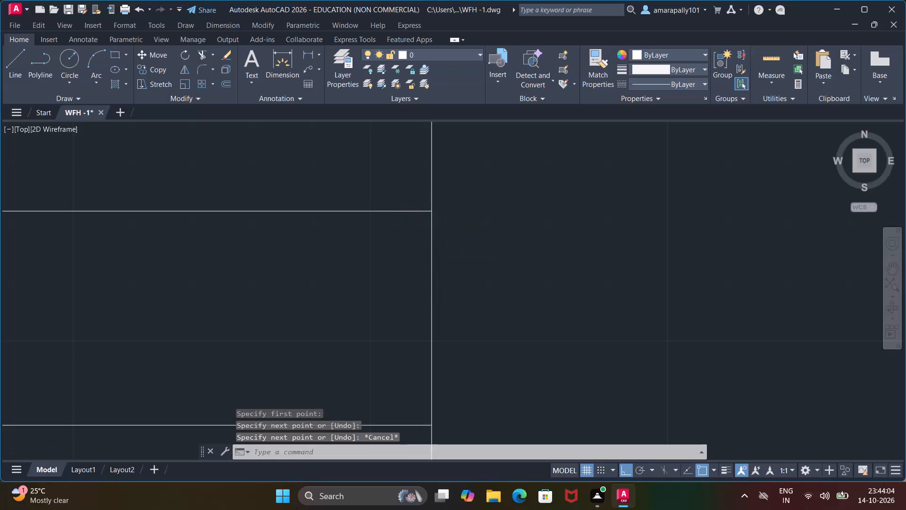
pyautogui.scroll(-1, 425, 239)
pyautogui.moveTo(425, 239); pyautogui.dragTo(398, 396, button='middle')
pyautogui.scroll(-3, 403, 387)
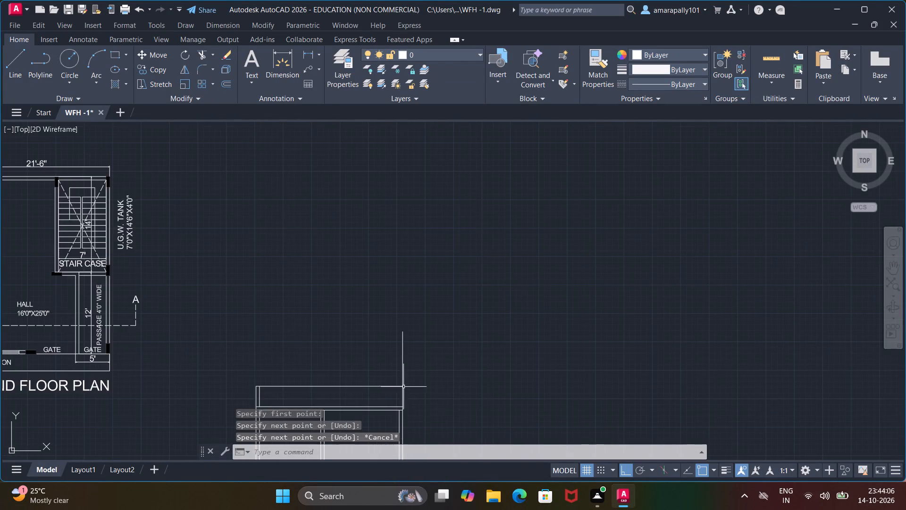
pyautogui.moveTo(407, 384); pyautogui.dragTo(401, 204, button='middle')
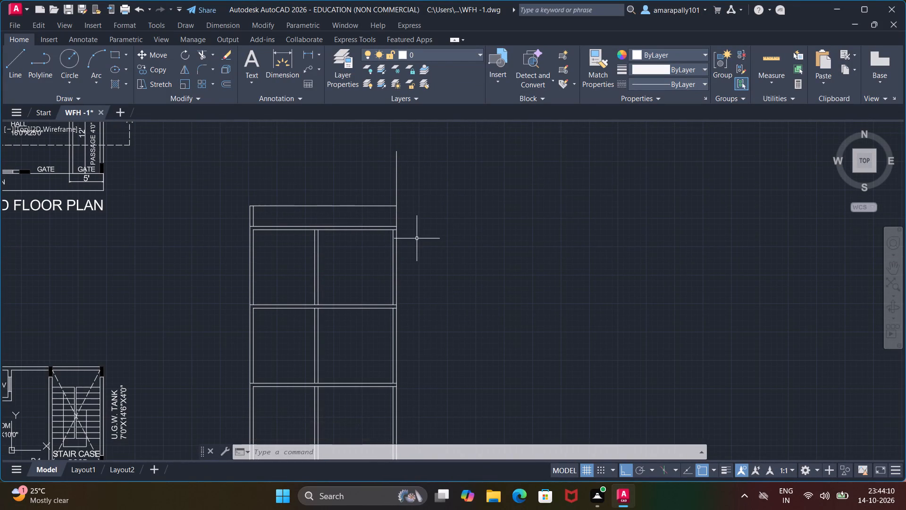
pyautogui.scroll(1, 314, 222)
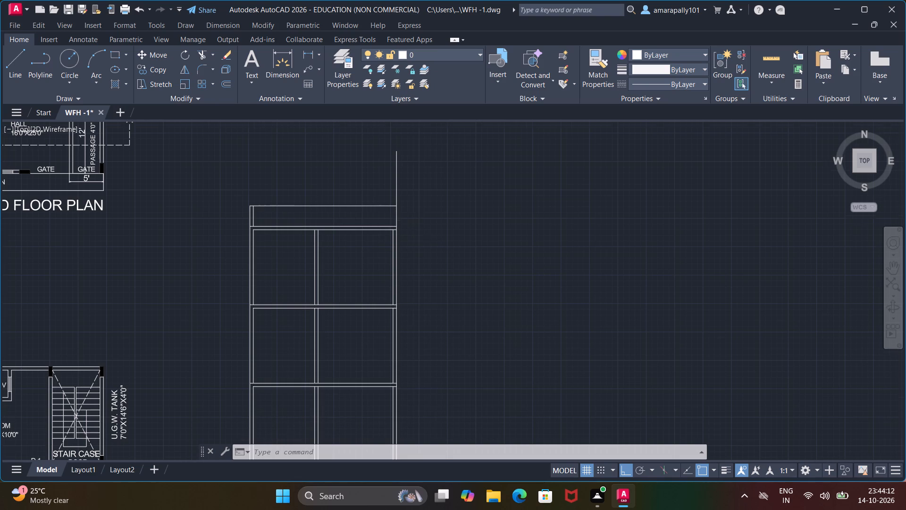
pyautogui.scroll(1, 314, 222)
pyautogui.write('TR')
pyautogui.press('Return')
pyautogui.press('Return')
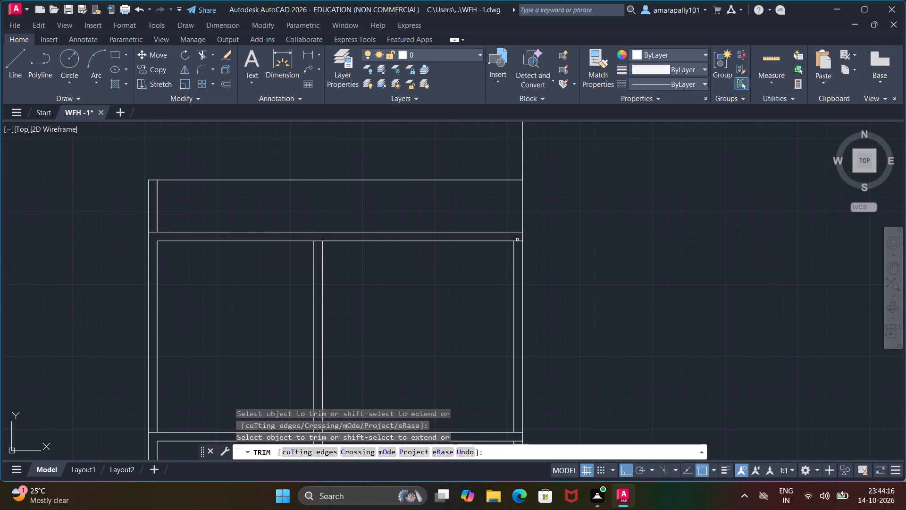
pyautogui.click(520, 241)
pyautogui.click(318, 240)
# Trim the underside lines of the slabs above the two middle storeys where they cross the interior wall and right outer wall.
pyautogui.scroll(-3, 447, 252)
pyautogui.moveTo(438, 271); pyautogui.dragTo(433, 223, button='middle')
pyautogui.scroll(1, 432, 220)
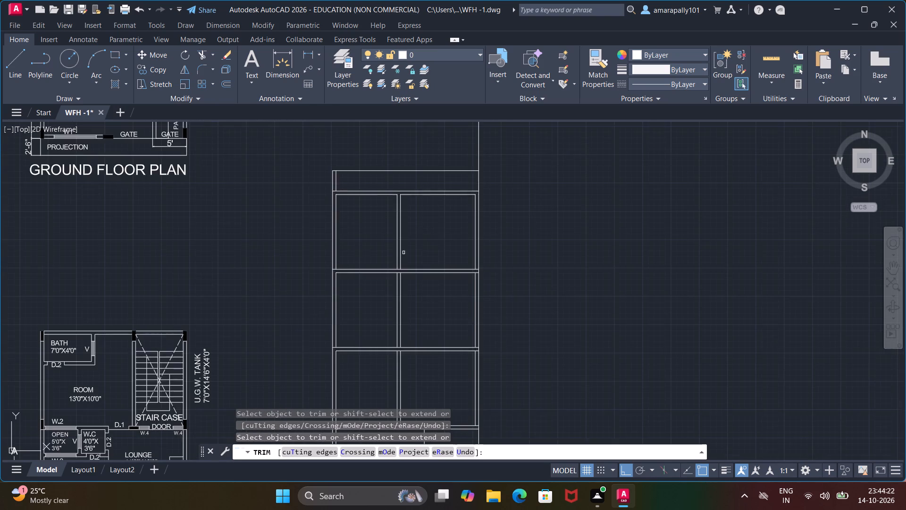
pyautogui.scroll(2, 403, 253)
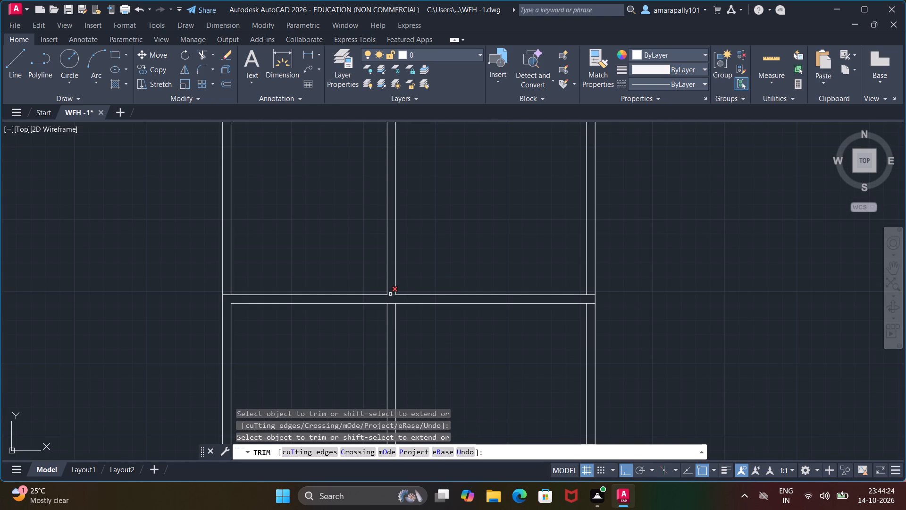
pyautogui.click(393, 304)
pyautogui.click(593, 302)
pyautogui.moveTo(538, 373); pyautogui.dragTo(506, 201, button='middle')
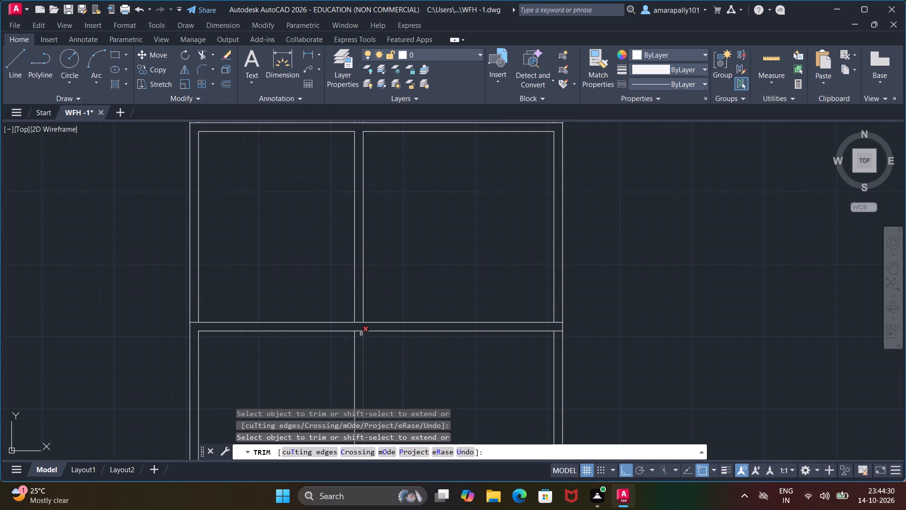
pyautogui.click(360, 332)
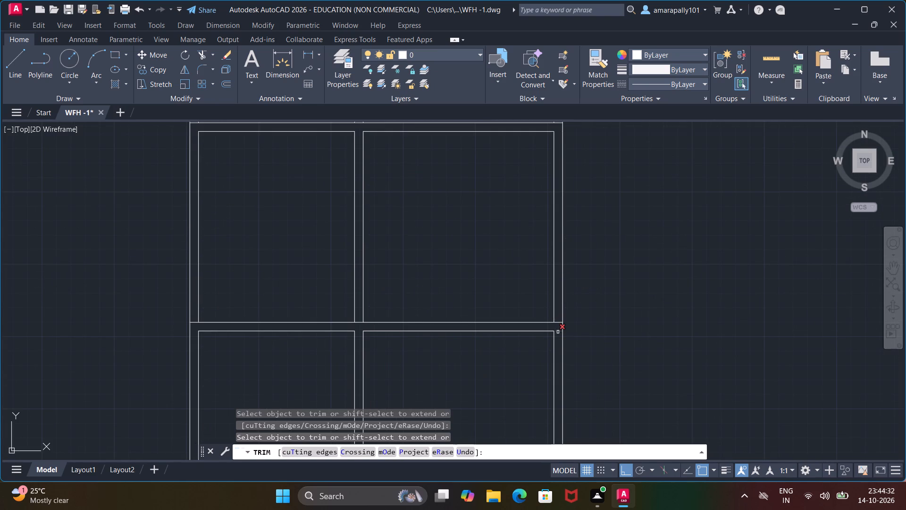
pyautogui.click(558, 332)
pyautogui.scroll(-1, 530, 345)
pyautogui.moveTo(529, 345); pyautogui.dragTo(511, 185, button='middle')
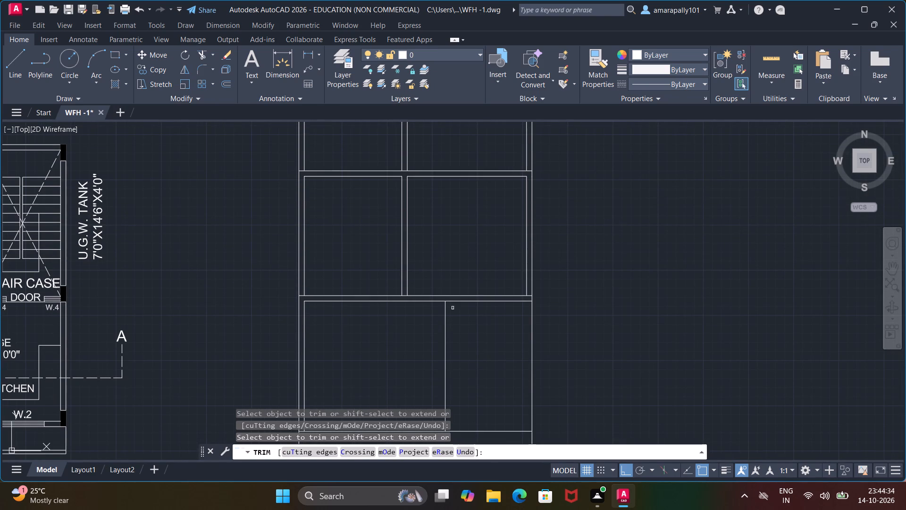
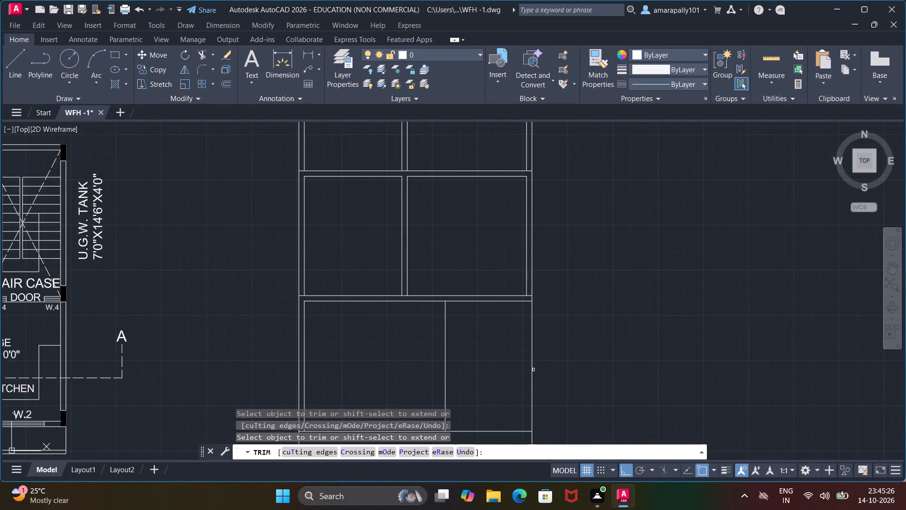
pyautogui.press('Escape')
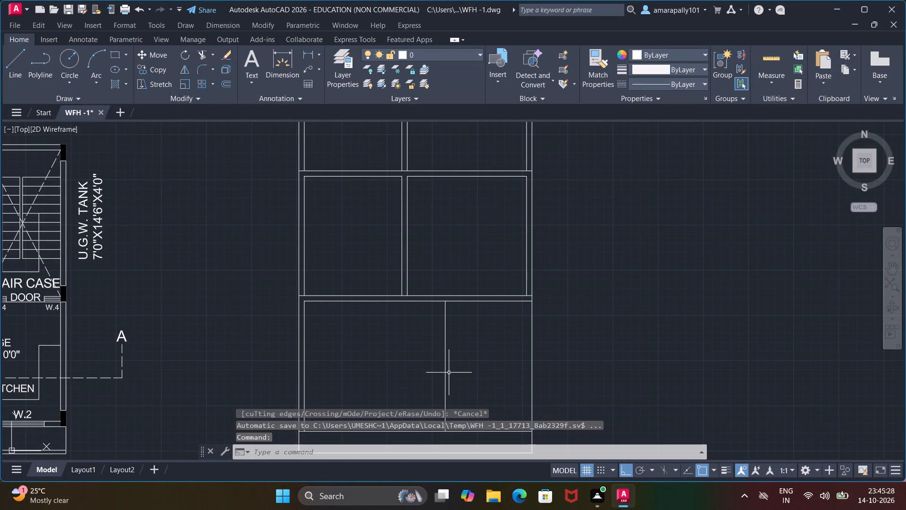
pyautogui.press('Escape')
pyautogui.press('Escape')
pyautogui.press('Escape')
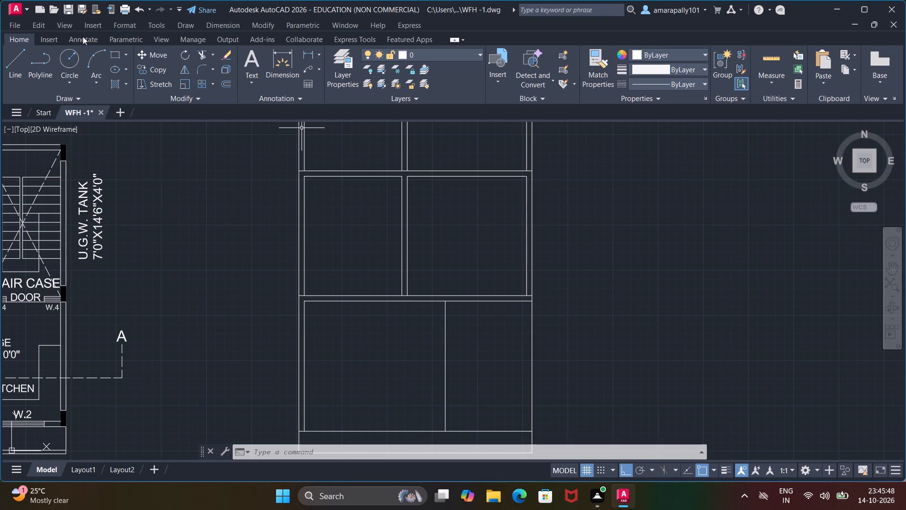
# Draw a 3'6" long, 7' wide door rectangle on the slab above the ground storey, against the interior wall's left face.
pyautogui.click(117, 54)
pyautogui.scroll(1, 377, 339)
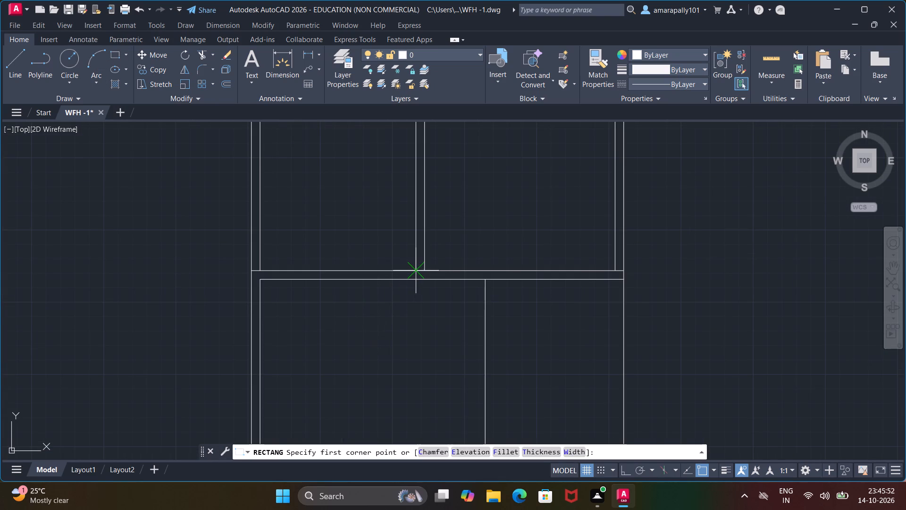
pyautogui.click(415, 271)
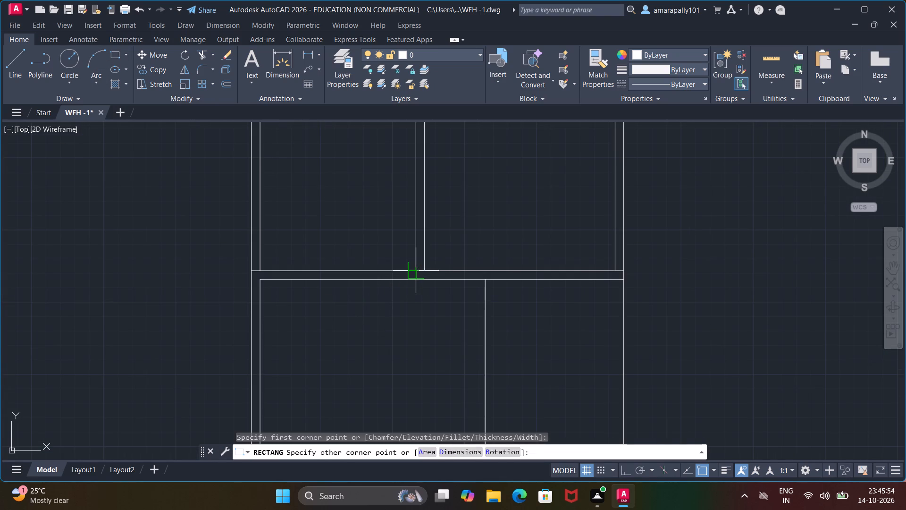
pyautogui.press('d')
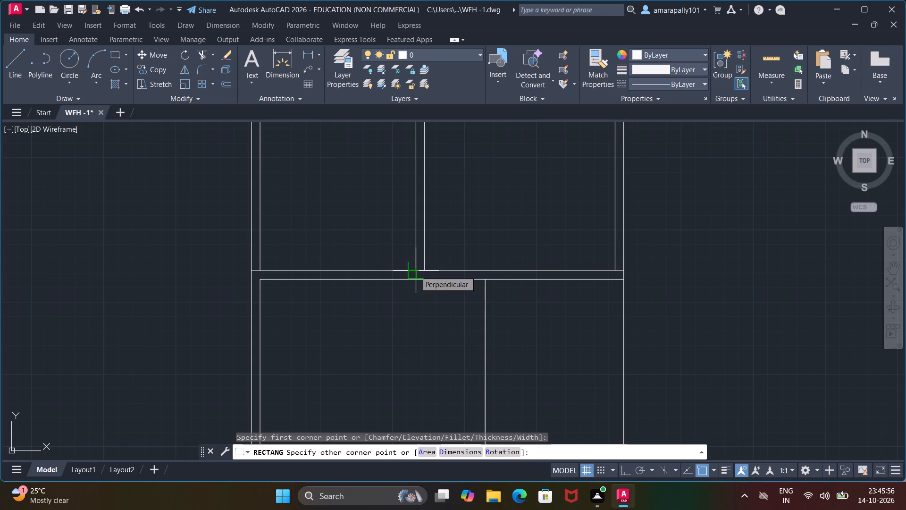
pyautogui.press('Return')
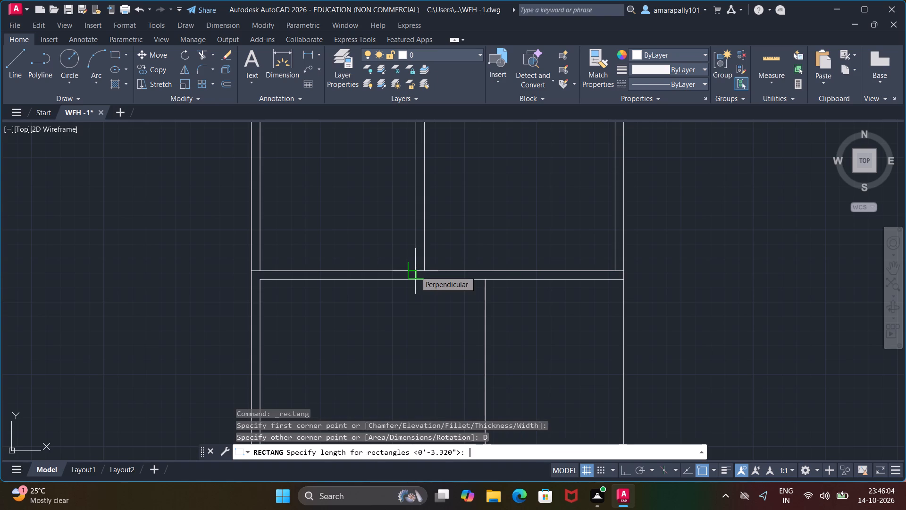
pyautogui.write("7'")
pyautogui.press('Return')
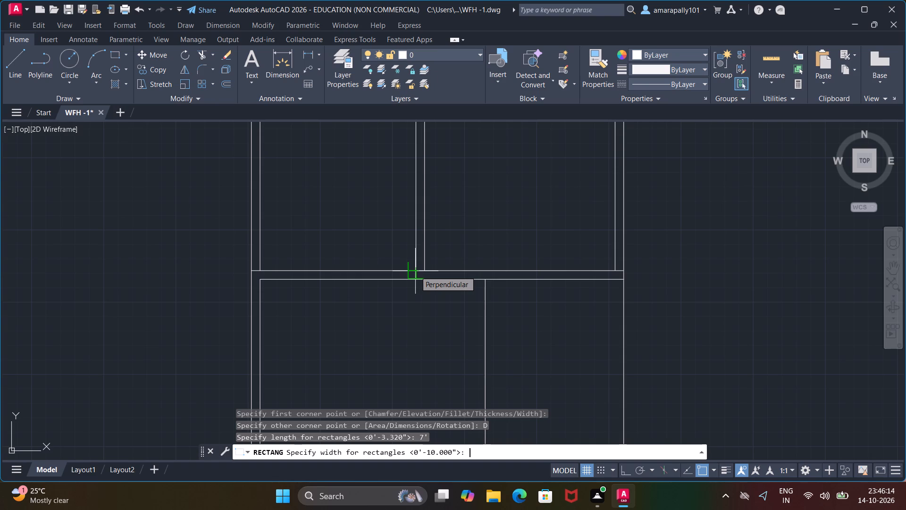
pyautogui.press('3')
pyautogui.write('\'6"')
pyautogui.press('Return')
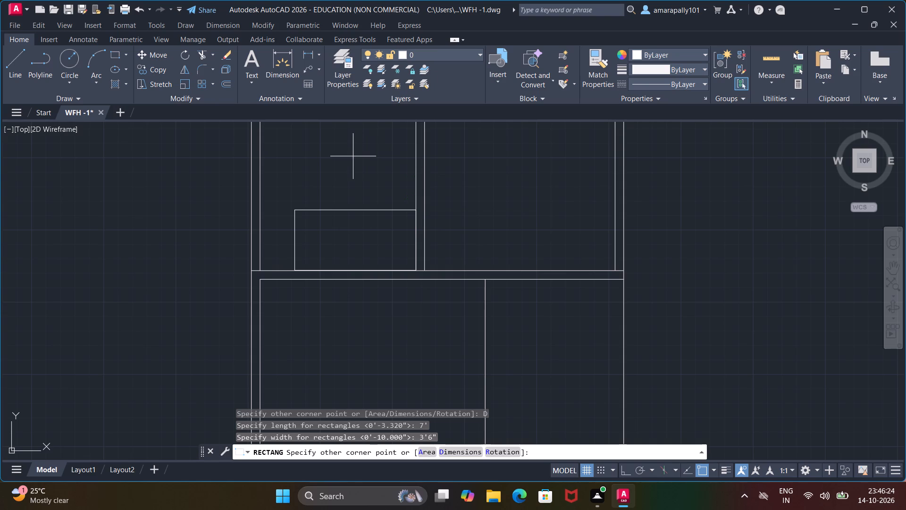
pyautogui.press('d')
pyautogui.press('Return')
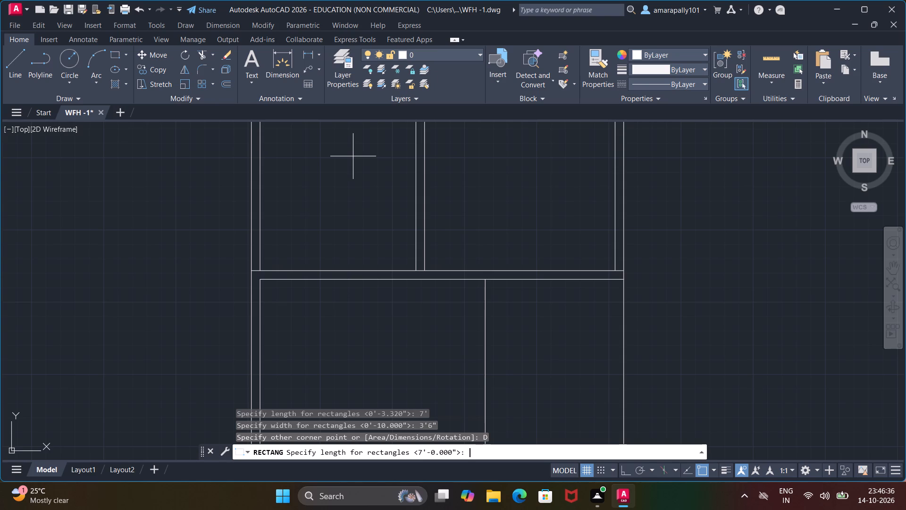
pyautogui.write('3\'6"')
pyautogui.press('Return')
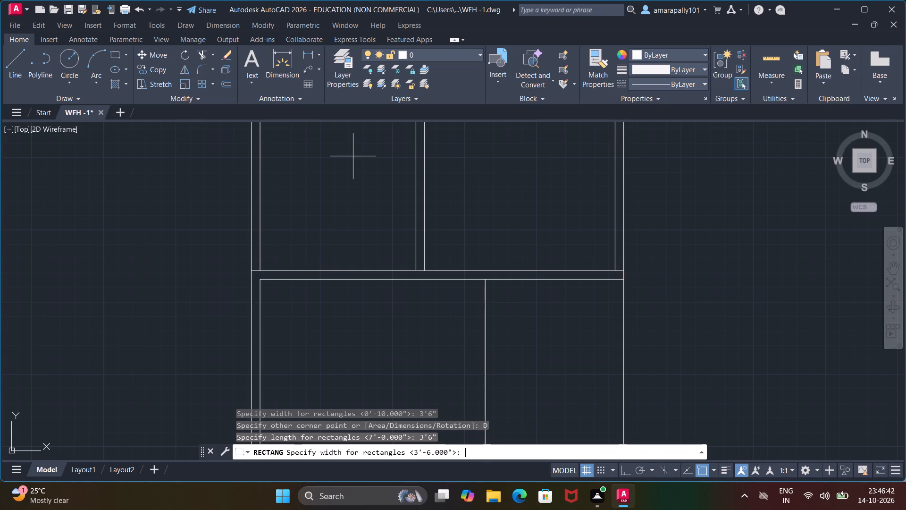
pyautogui.write("7'")
pyautogui.press('Return')
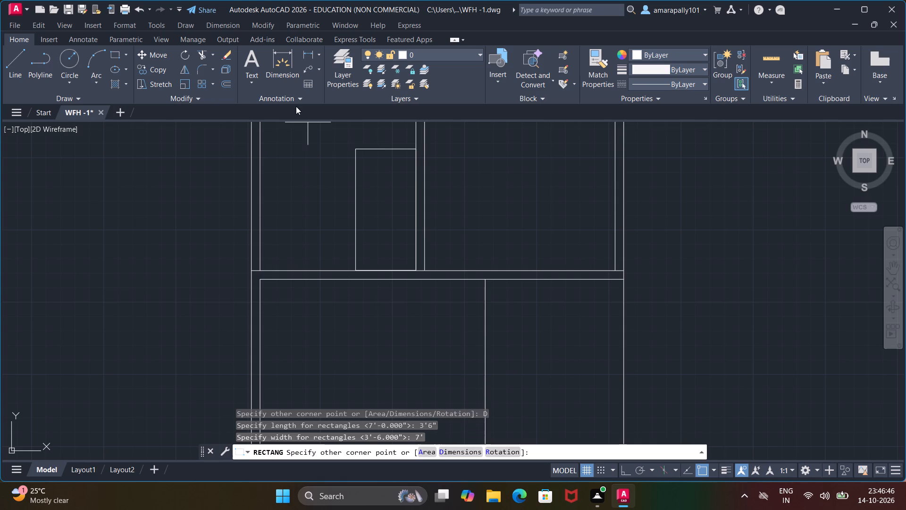
pyautogui.click(361, 161)
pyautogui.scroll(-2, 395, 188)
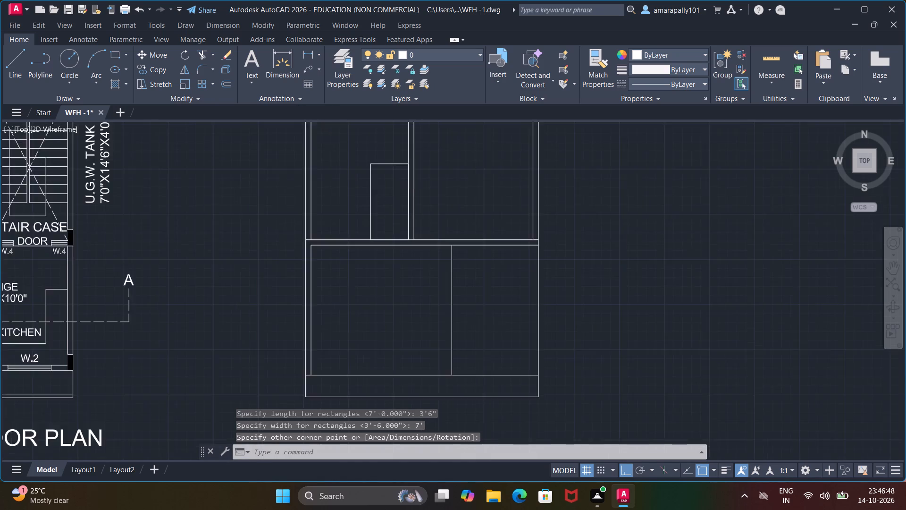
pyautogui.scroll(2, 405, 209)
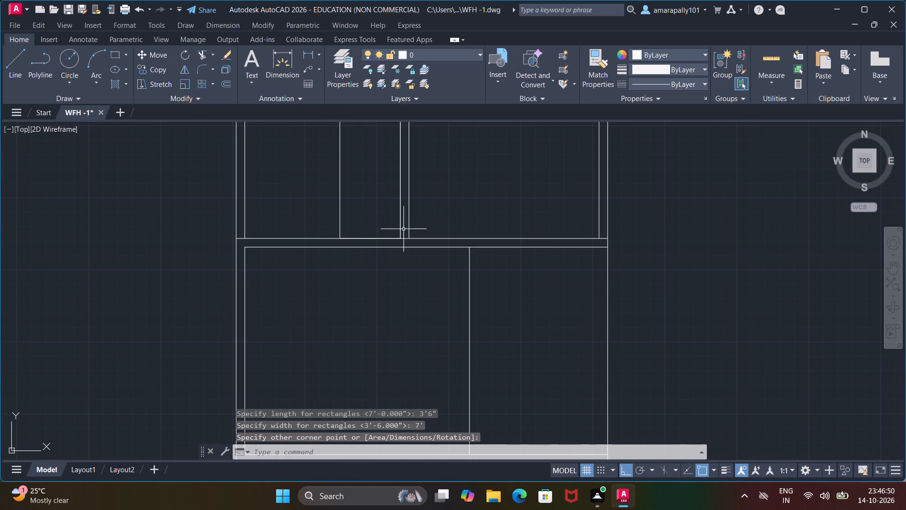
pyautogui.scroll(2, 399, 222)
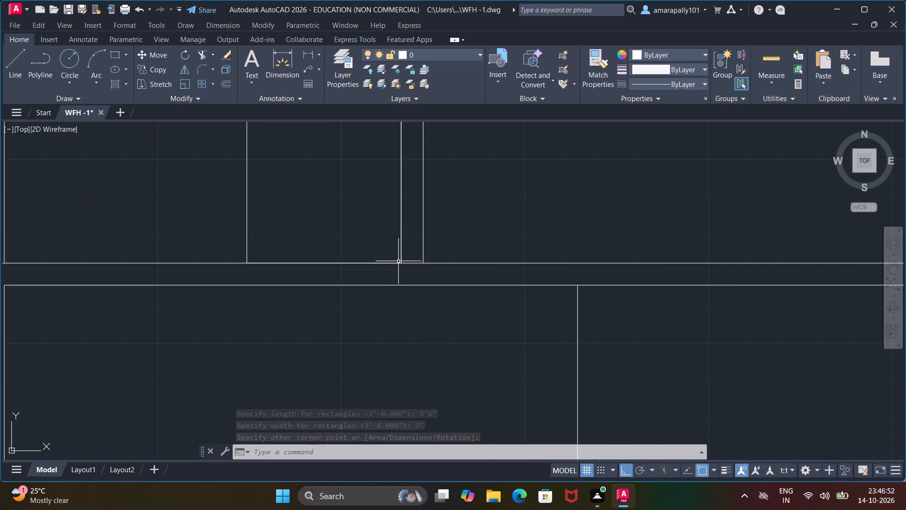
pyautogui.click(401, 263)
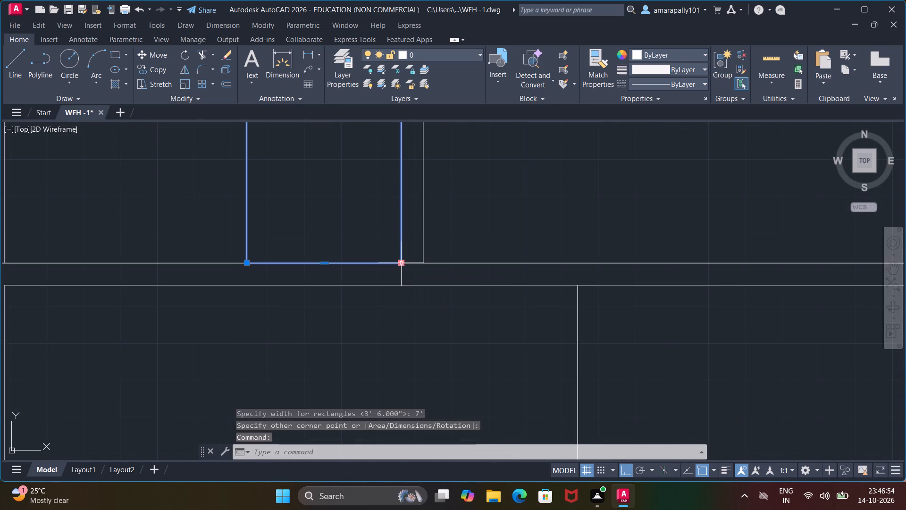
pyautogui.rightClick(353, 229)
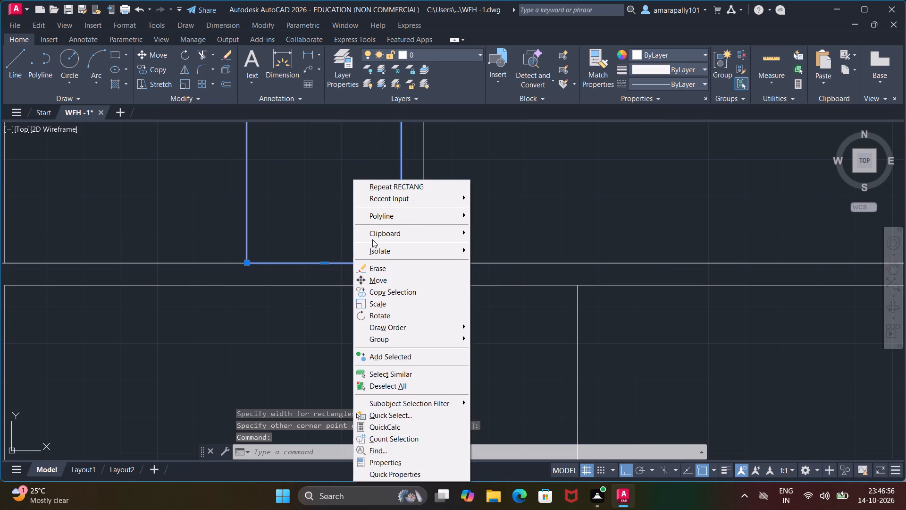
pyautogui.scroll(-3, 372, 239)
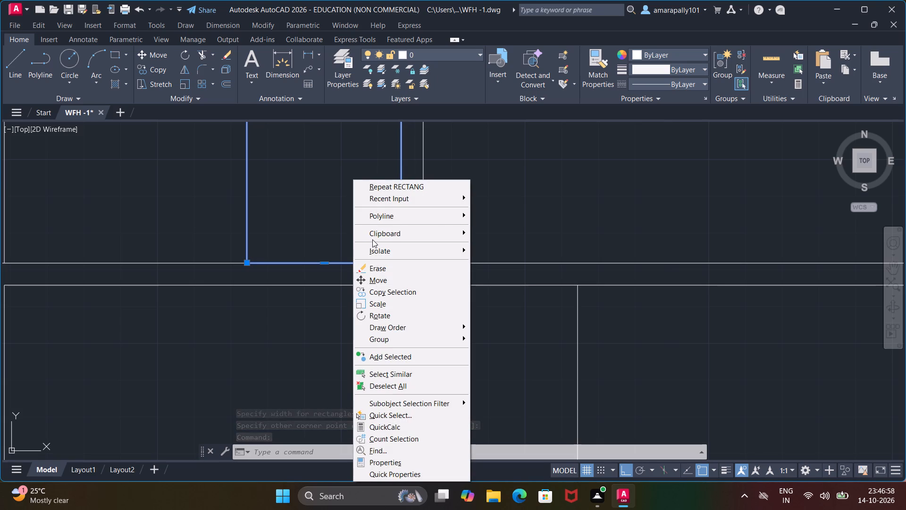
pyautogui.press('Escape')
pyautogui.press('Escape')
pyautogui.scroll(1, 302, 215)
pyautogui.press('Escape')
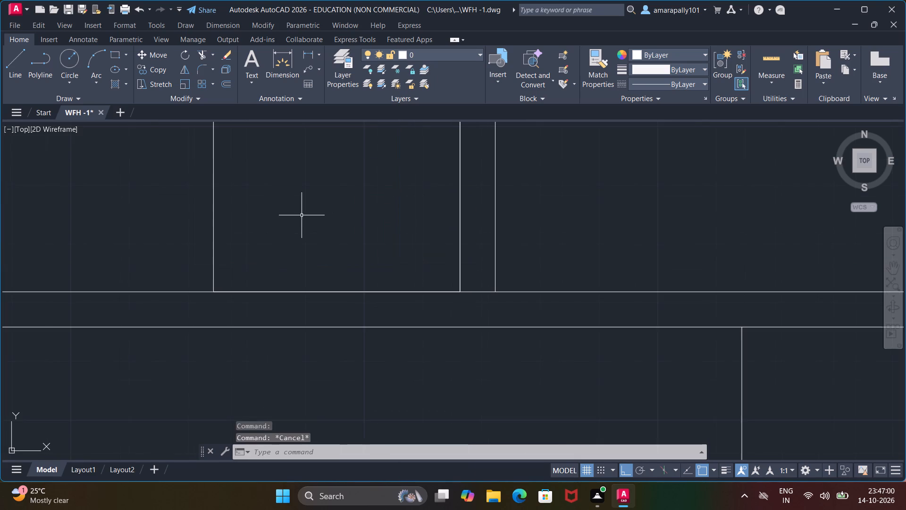
# Copy the door rectangle straight up to the two storeys above, standing on each floor slab against the interior wall.
pyautogui.scroll(-4, 302, 215)
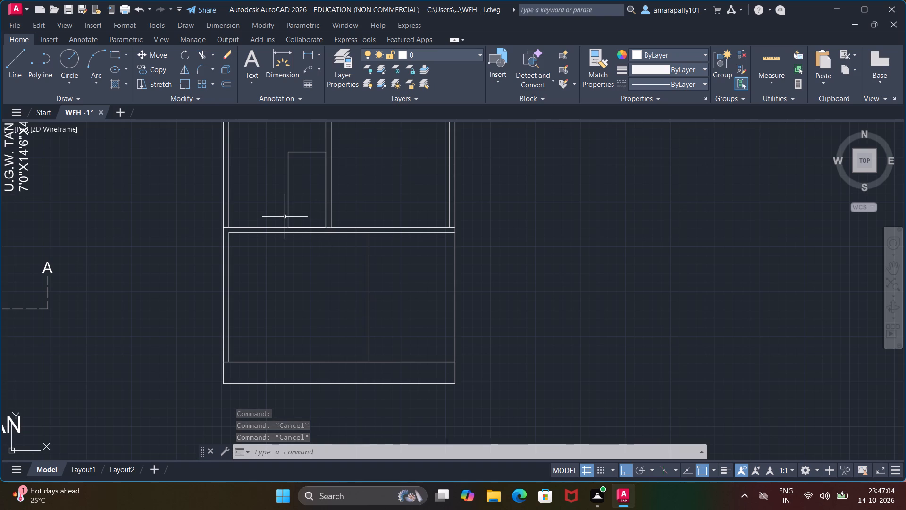
pyautogui.click(287, 214)
pyautogui.rightClick(291, 210)
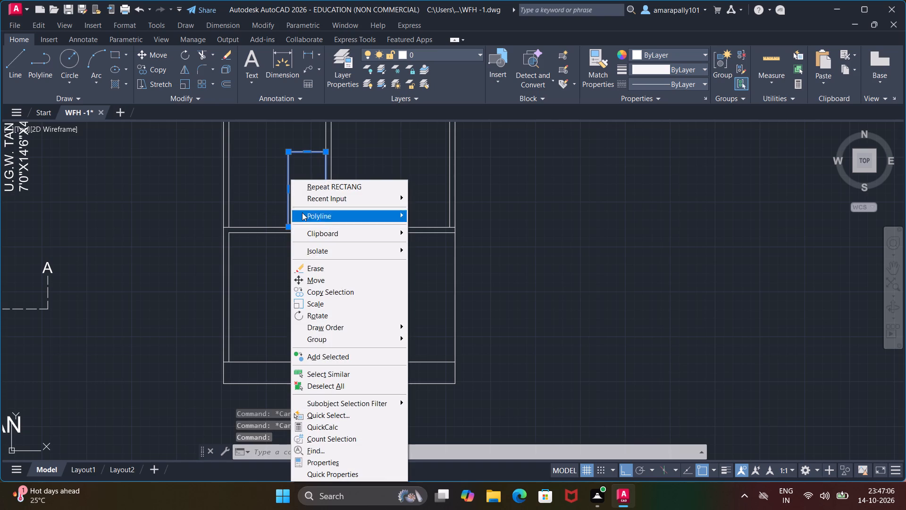
pyautogui.click(305, 288)
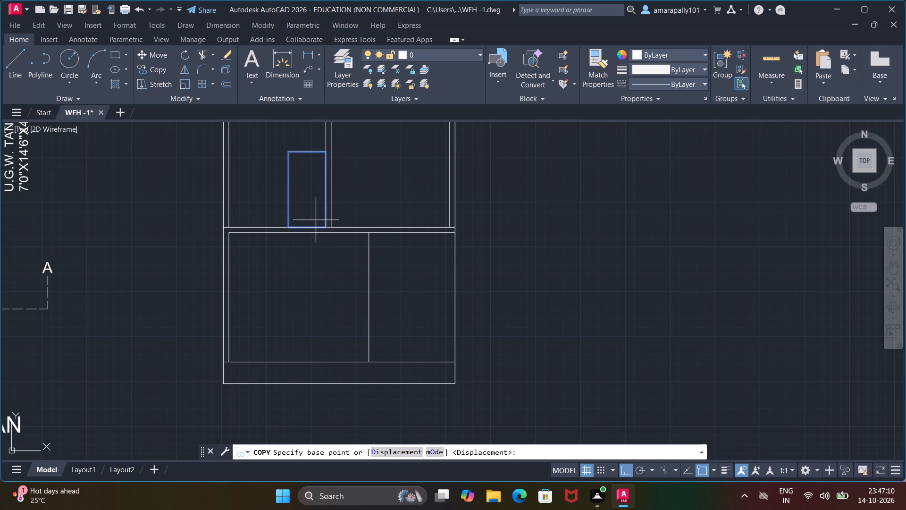
pyautogui.click(326, 234)
pyautogui.moveTo(310, 176); pyautogui.dragTo(306, 372, button='middle')
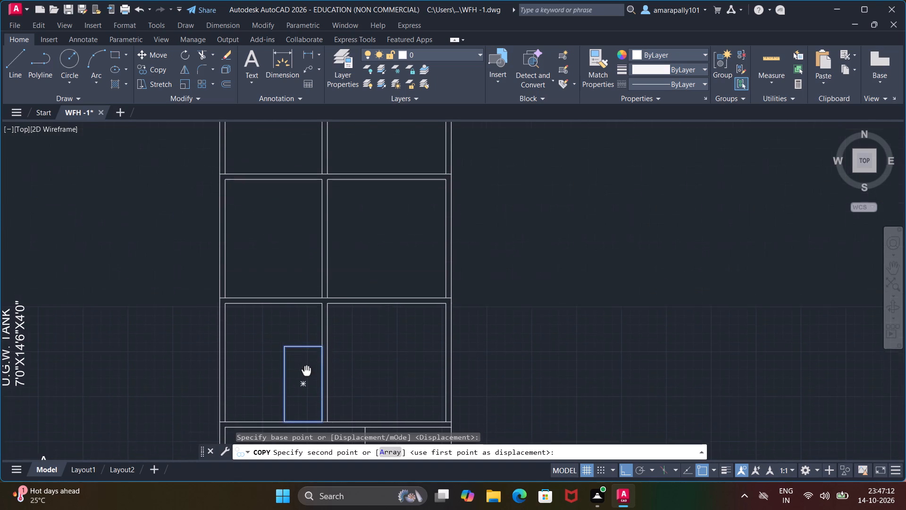
pyautogui.moveTo(306, 372); pyautogui.dragTo(306, 373, button='middle')
pyautogui.scroll(3, 317, 320)
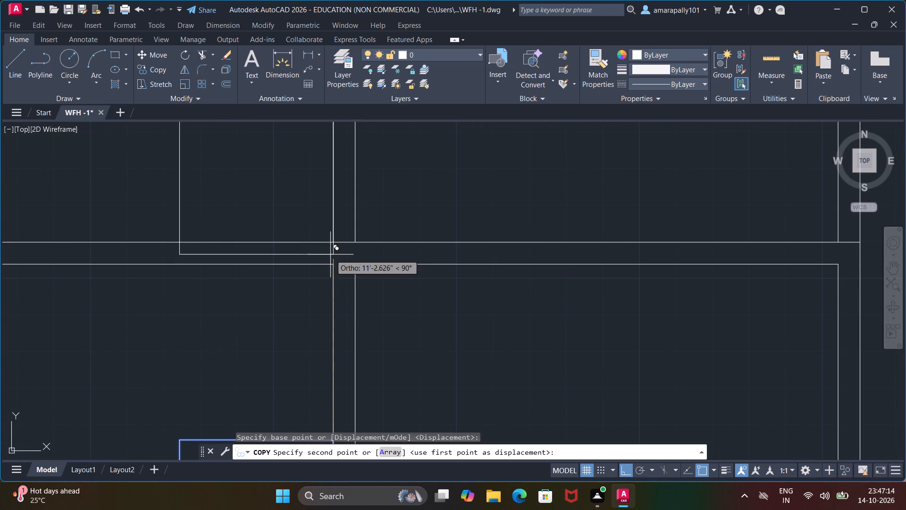
pyautogui.click(331, 246)
pyautogui.moveTo(332, 189); pyautogui.dragTo(326, 436, button='middle')
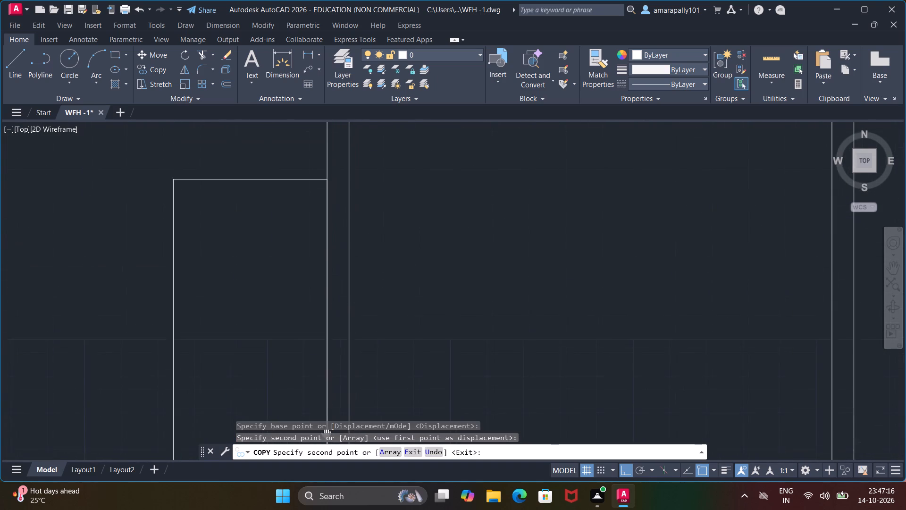
pyautogui.scroll(-5, 338, 402)
pyautogui.scroll(3, 346, 348)
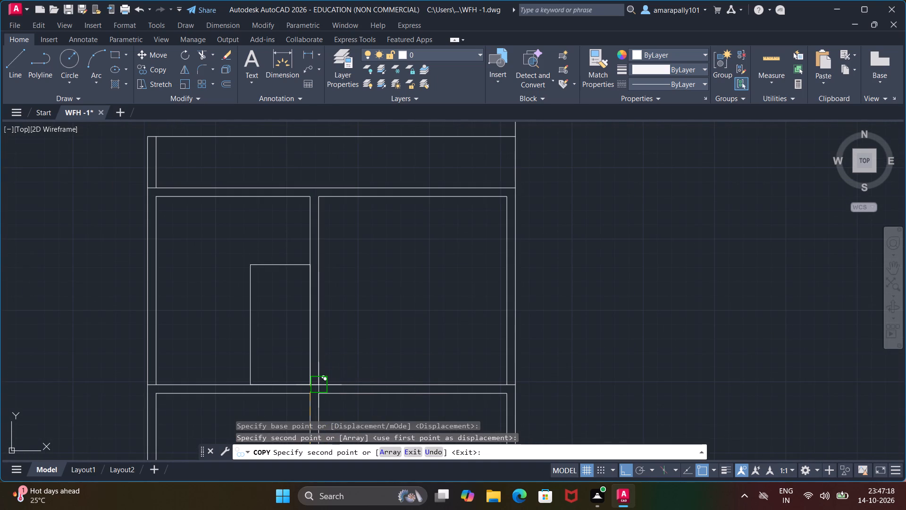
pyautogui.click(303, 384)
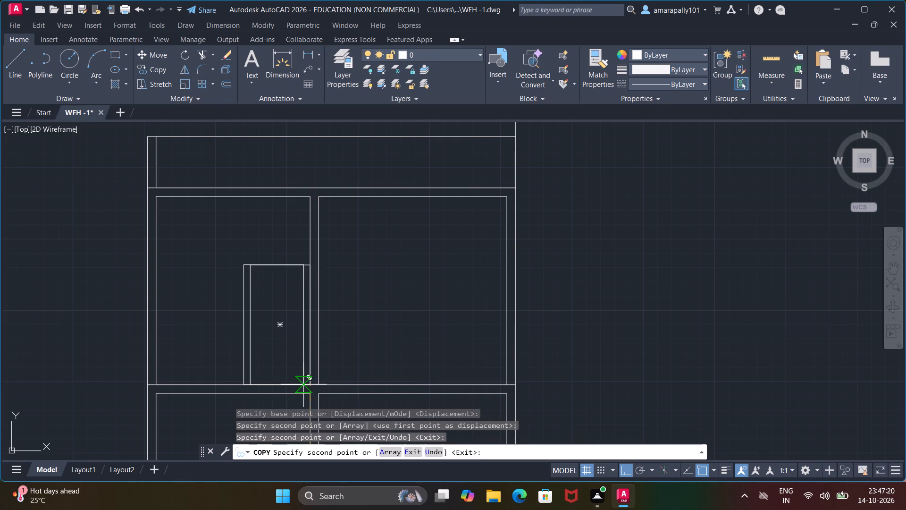
pyautogui.scroll(2, 311, 371)
pyautogui.press('Escape')
# Offset the door rectangle in the storey above the ground storey 3" inward to form its frame.
pyautogui.scroll(-4, 311, 371)
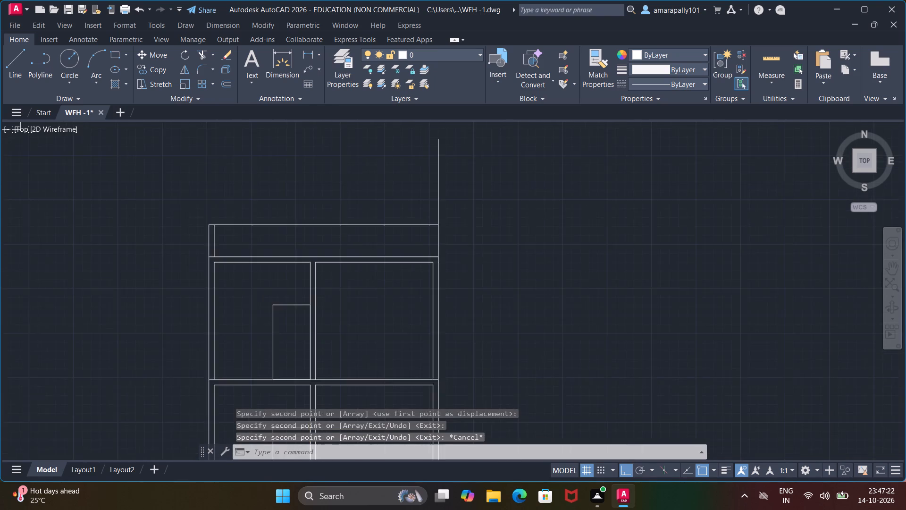
pyautogui.scroll(-3, 311, 371)
pyautogui.scroll(1, 315, 395)
pyautogui.moveTo(317, 395); pyautogui.dragTo(300, 259, button='middle')
pyautogui.scroll(4, 282, 291)
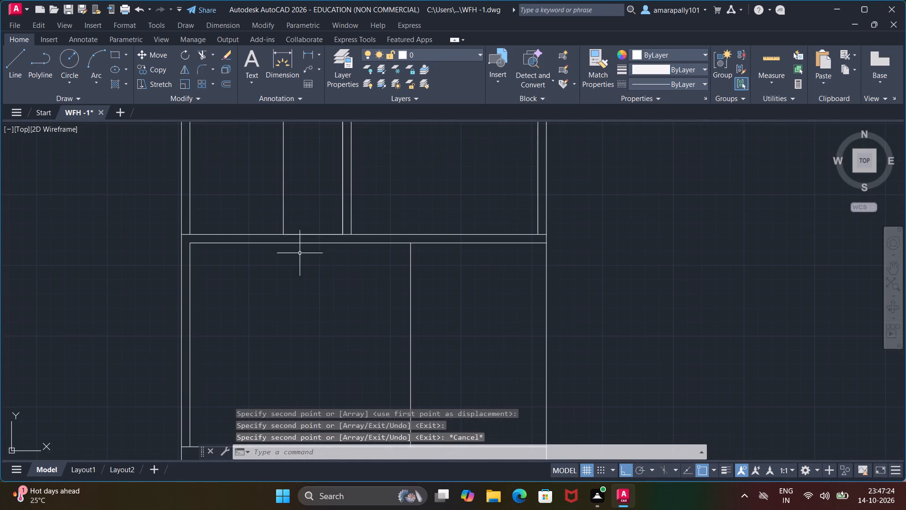
pyautogui.click(221, 80)
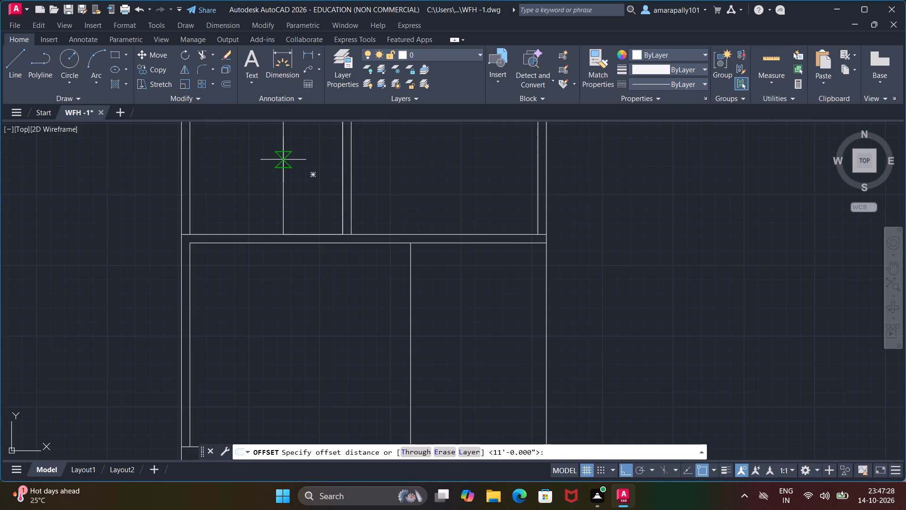
pyautogui.click(283, 160)
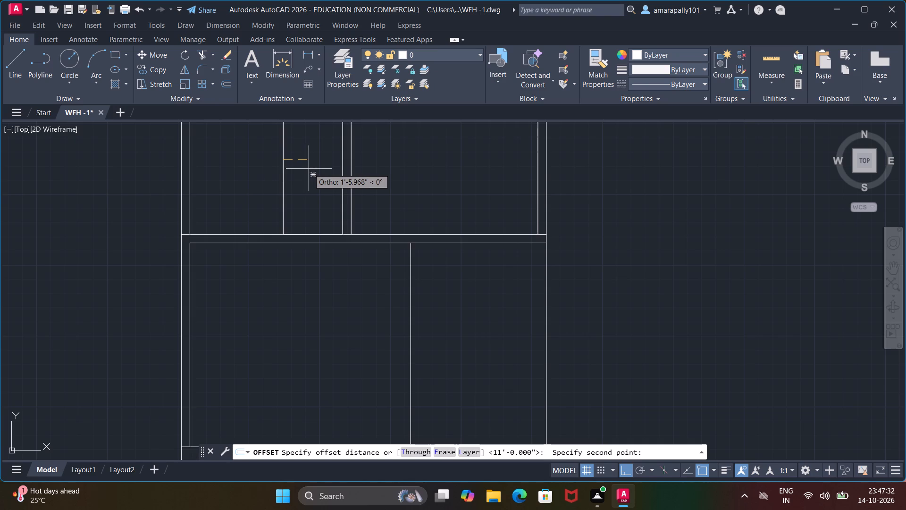
pyautogui.press('3')
pyautogui.hotkey('shift', '"')
pyautogui.press('Return')
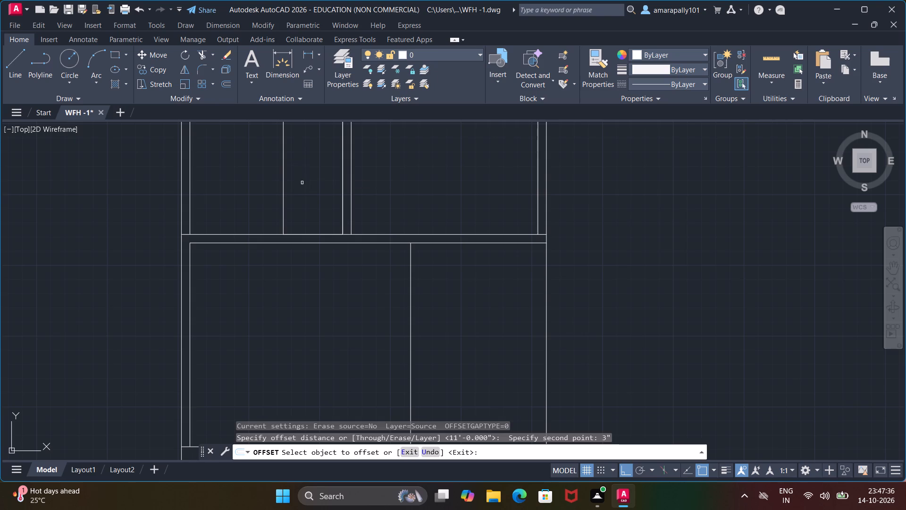
pyautogui.click(281, 202)
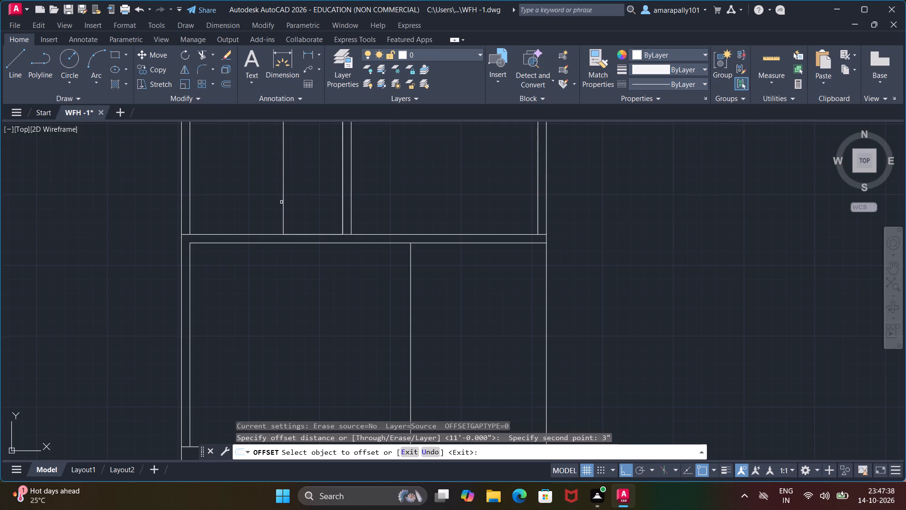
pyautogui.click(283, 209)
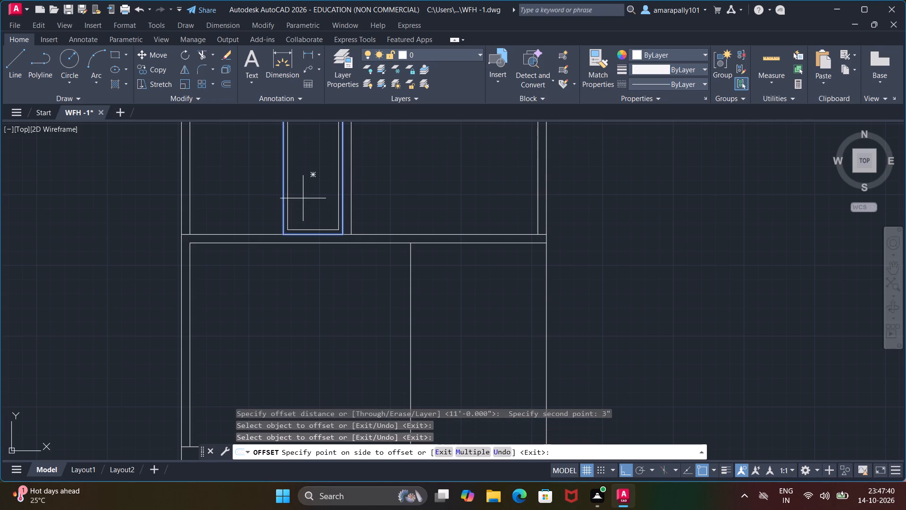
pyautogui.click(303, 198)
# Offset the door rectangles of the two upper storeys inward by the same 3" distance.
pyautogui.scroll(-4, 302, 190)
pyautogui.moveTo(301, 188); pyautogui.dragTo(327, 331, button='middle')
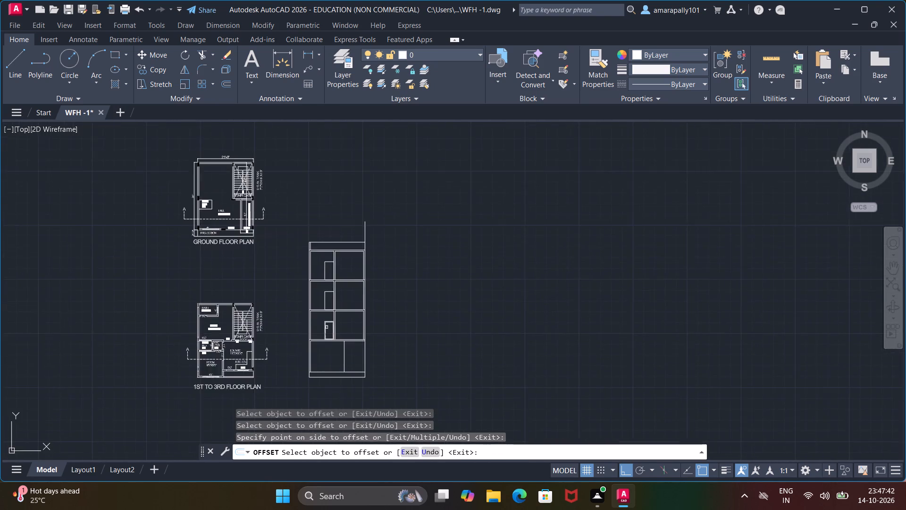
pyautogui.scroll(4, 327, 311)
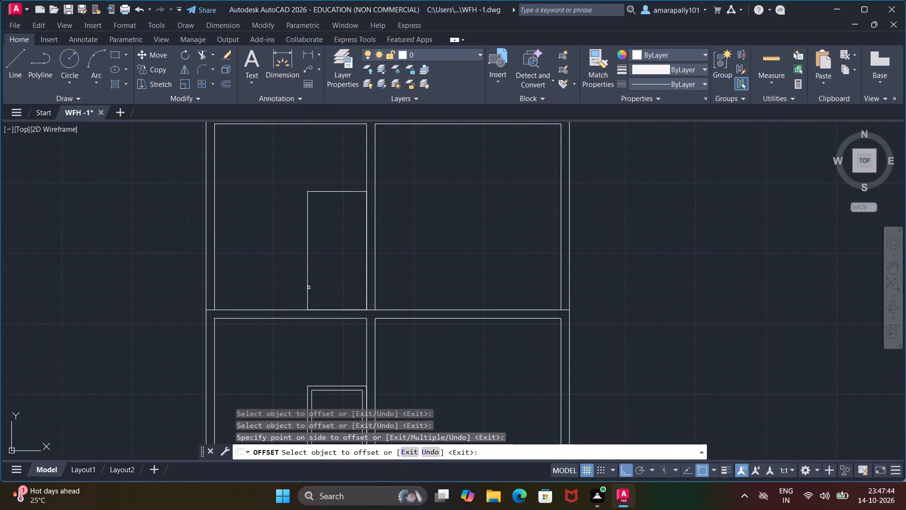
pyautogui.click(308, 288)
pyautogui.click(320, 284)
pyautogui.moveTo(329, 236); pyautogui.dragTo(319, 370, button='middle')
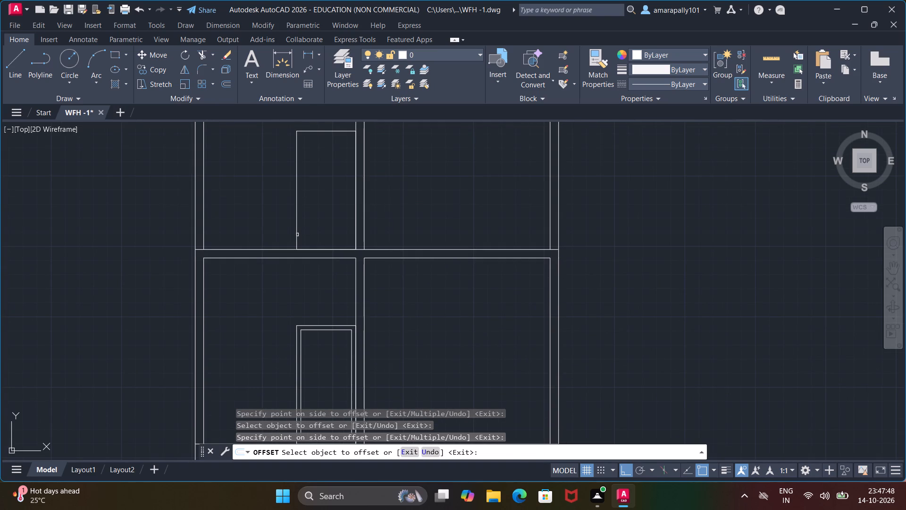
pyautogui.click(296, 236)
pyautogui.click(310, 233)
pyautogui.scroll(-2, 314, 230)
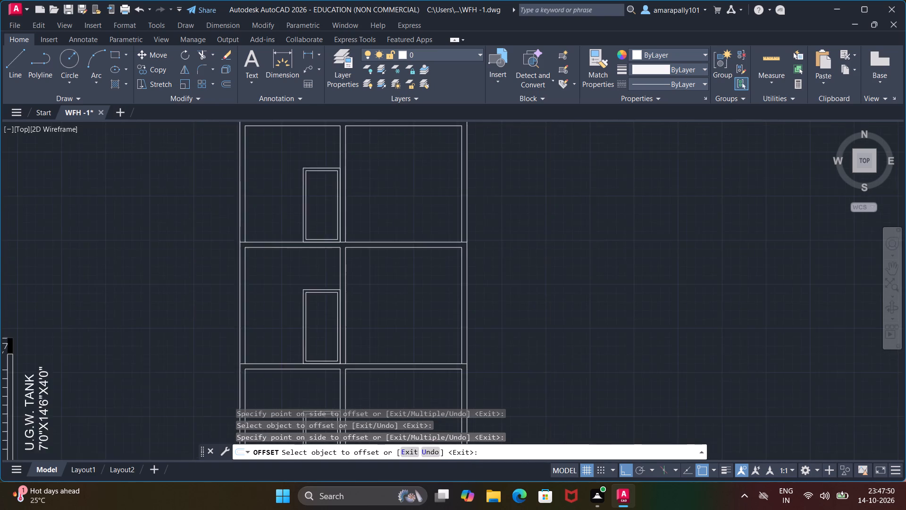
pyautogui.press('Escape')
pyautogui.press('Escape')
pyautogui.press('Escape')
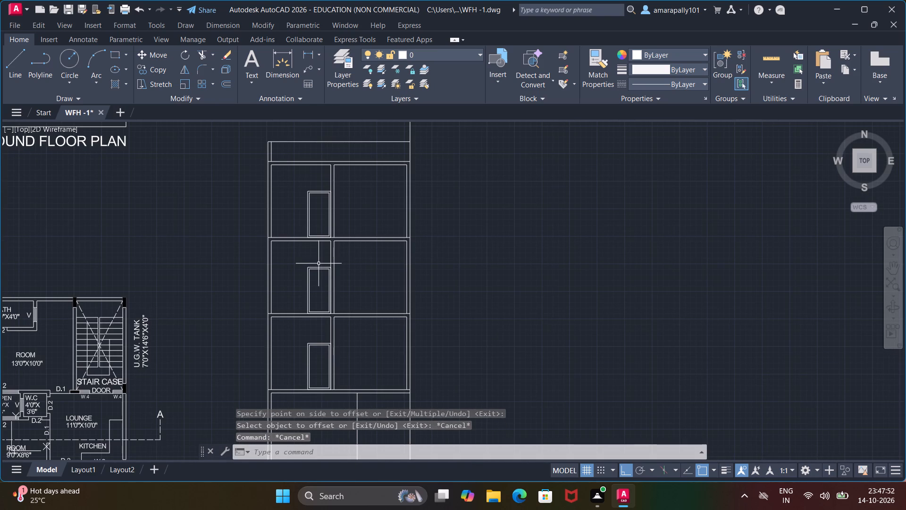
pyautogui.press('Escape')
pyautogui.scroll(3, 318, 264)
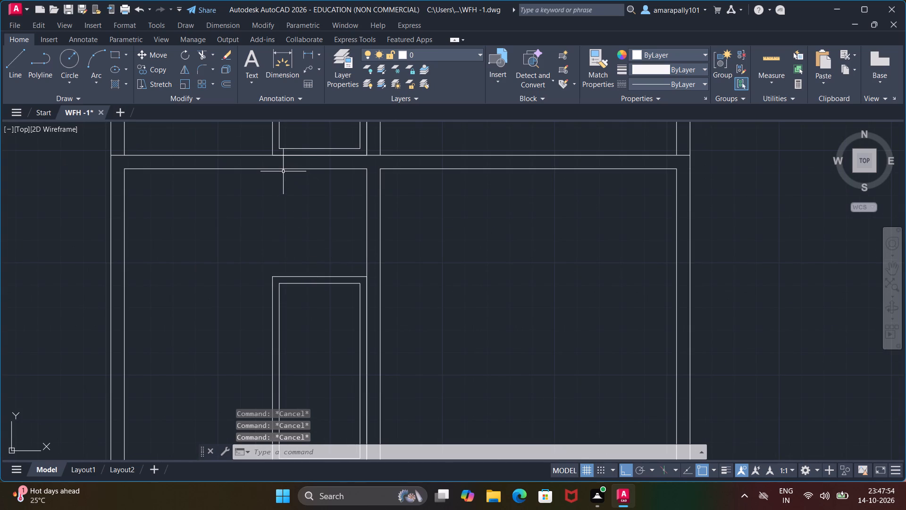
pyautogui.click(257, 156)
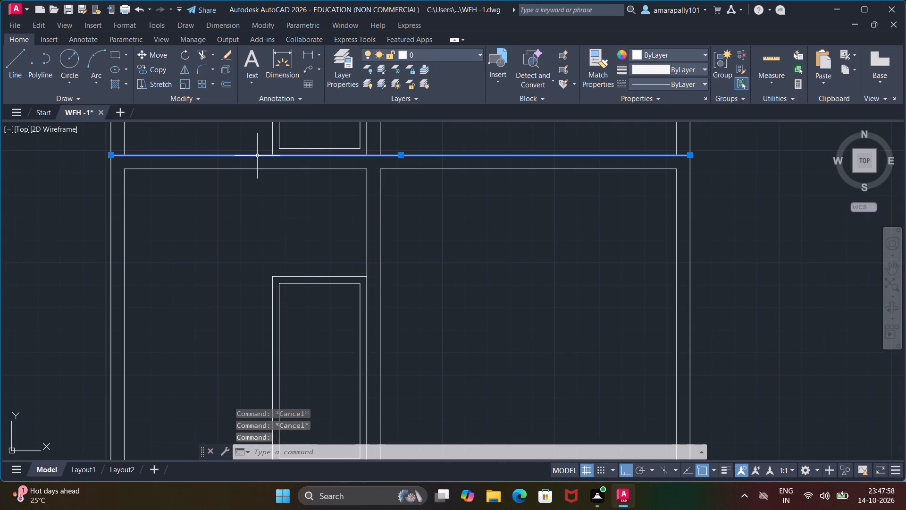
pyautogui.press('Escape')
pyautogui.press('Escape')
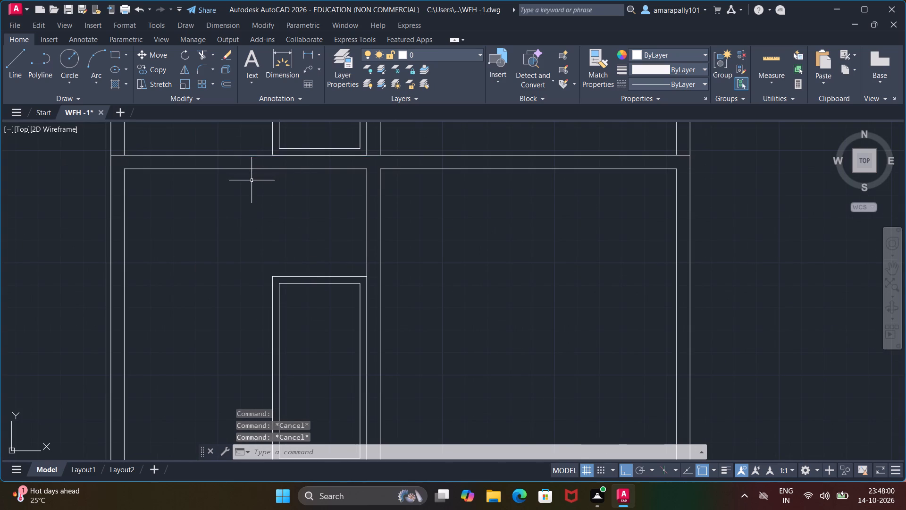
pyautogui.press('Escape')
# Draw a short horizontal line across the left outer wall at the slab's underside, in the middle of the three door storeys.
pyautogui.press('l')
pyautogui.press('Return')
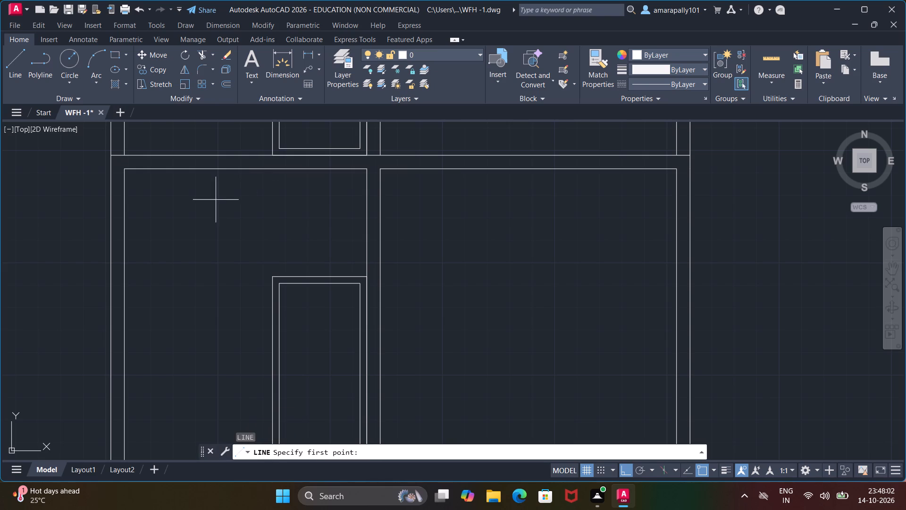
pyautogui.click(126, 170)
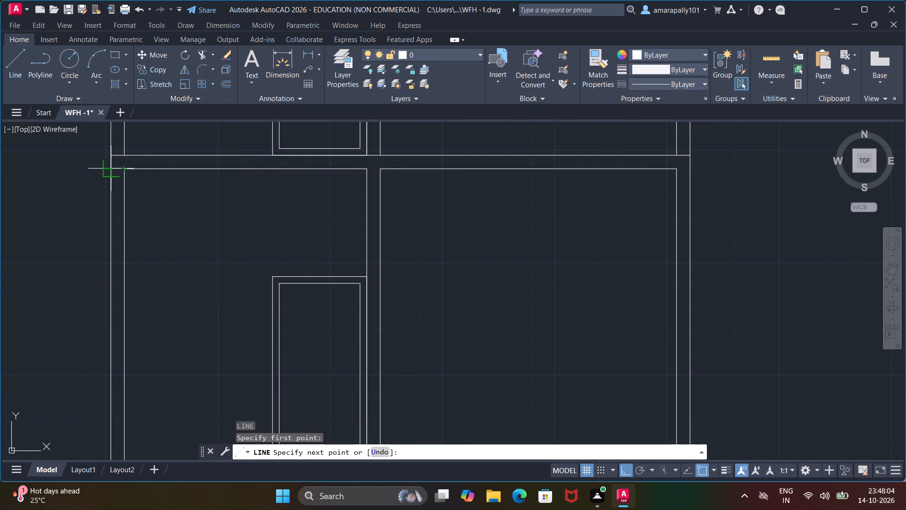
pyautogui.click(109, 173)
pyautogui.press('Escape')
pyautogui.press('Escape')
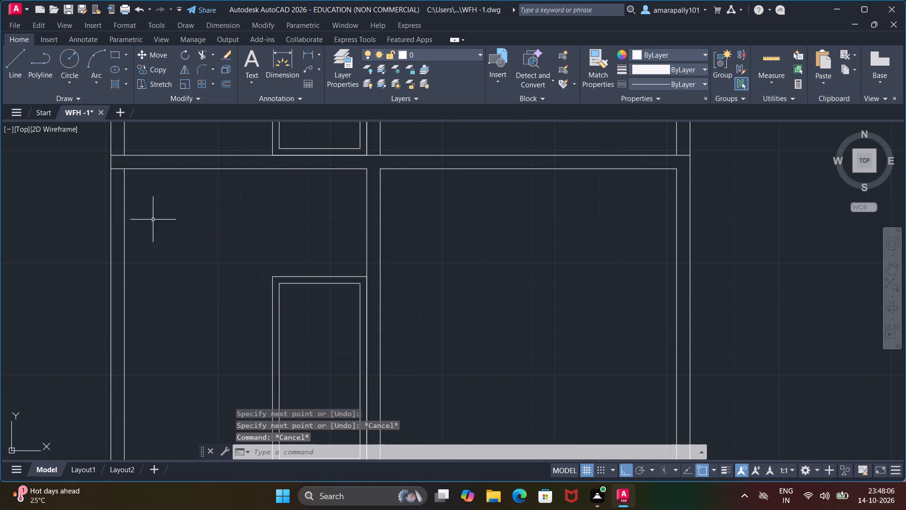
pyautogui.press('Escape')
pyautogui.press('Escape')
pyautogui.press('Escape')
pyautogui.press('Escape')
pyautogui.press('Escape')
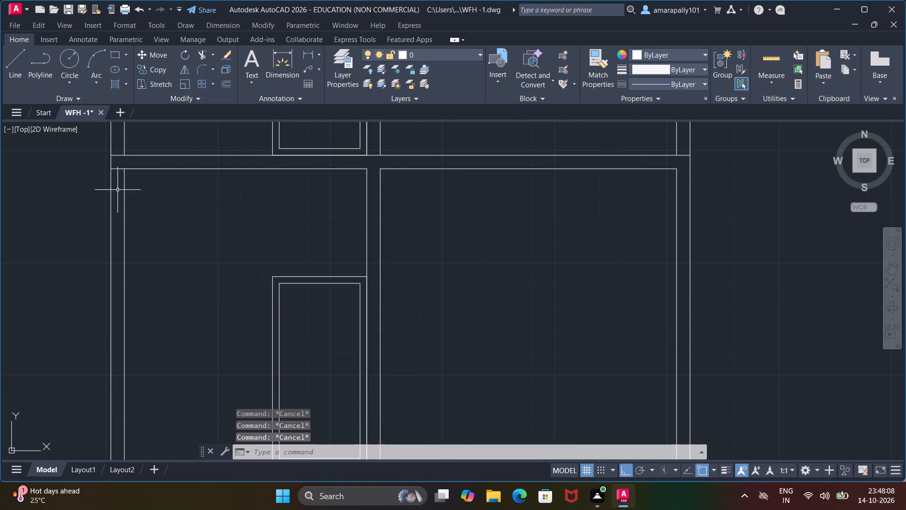
# Move the short line across the left outer wall straight down by 1'.
pyautogui.click(118, 170)
pyautogui.rightClick(130, 195)
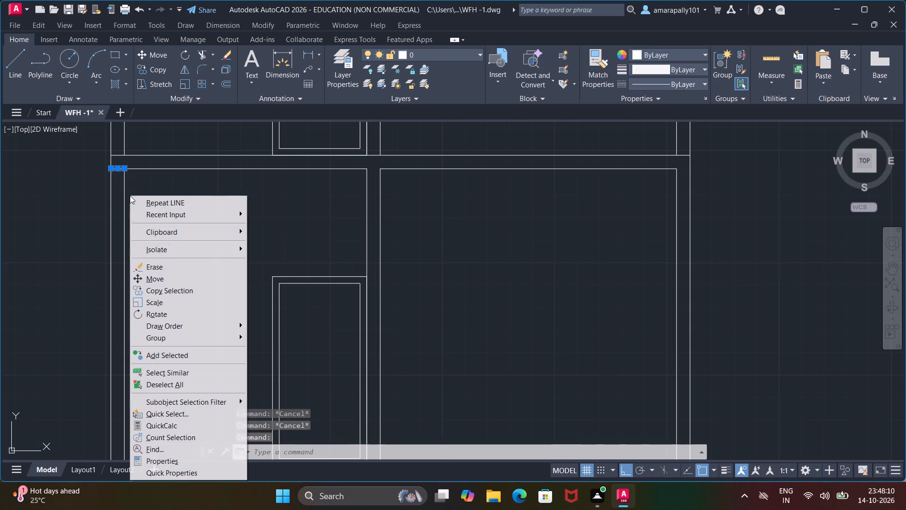
pyautogui.click(163, 275)
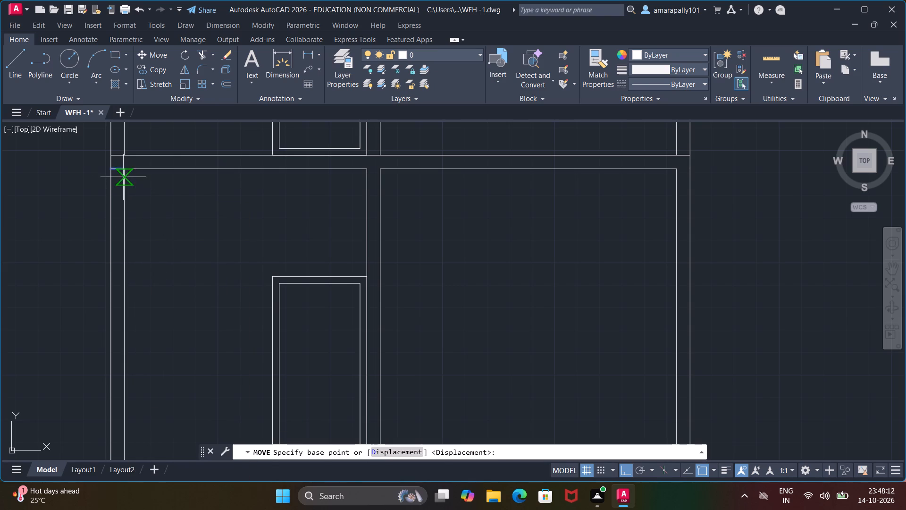
pyautogui.click(123, 170)
pyautogui.write("1'")
pyautogui.press('Return')
pyautogui.press('Escape')
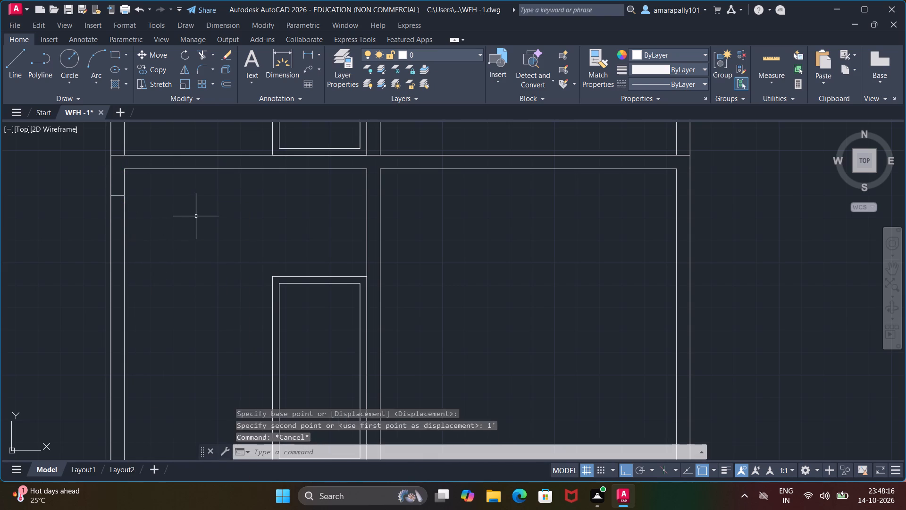
pyautogui.press('Escape')
pyautogui.press('Escape')
pyautogui.press('Escape')
pyautogui.press('Escape')
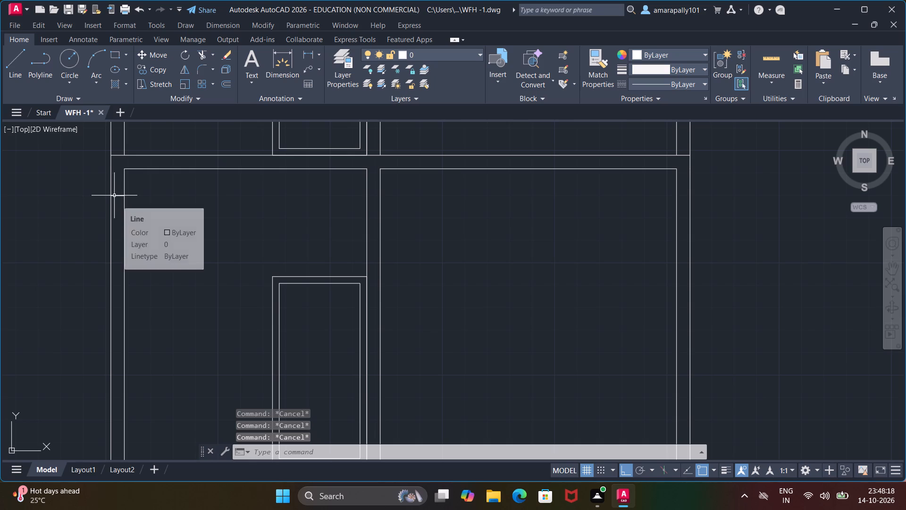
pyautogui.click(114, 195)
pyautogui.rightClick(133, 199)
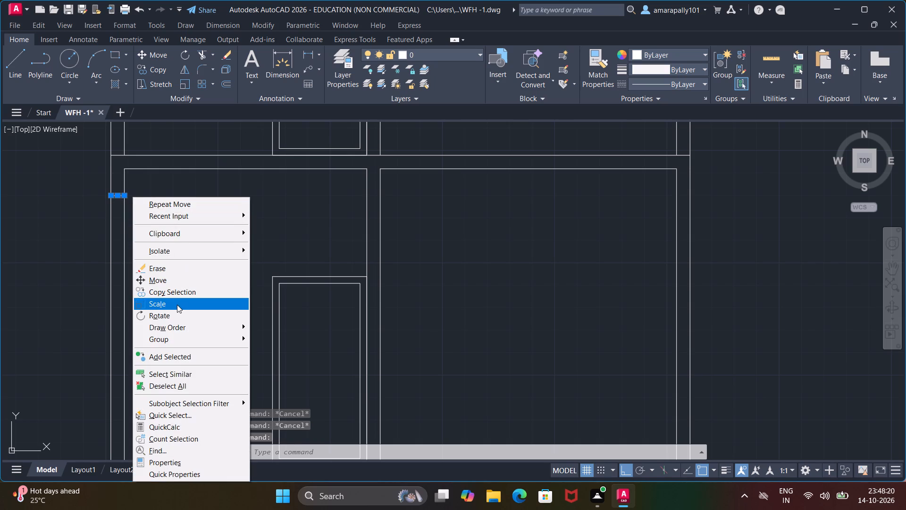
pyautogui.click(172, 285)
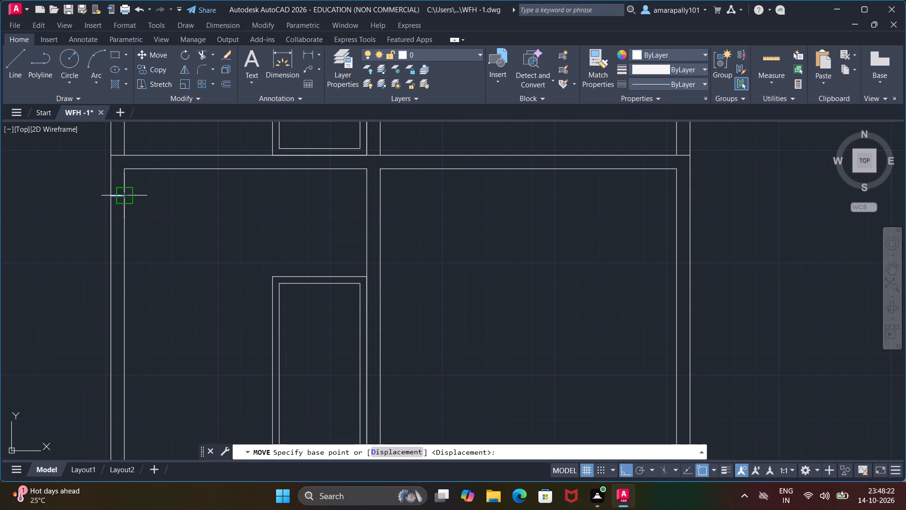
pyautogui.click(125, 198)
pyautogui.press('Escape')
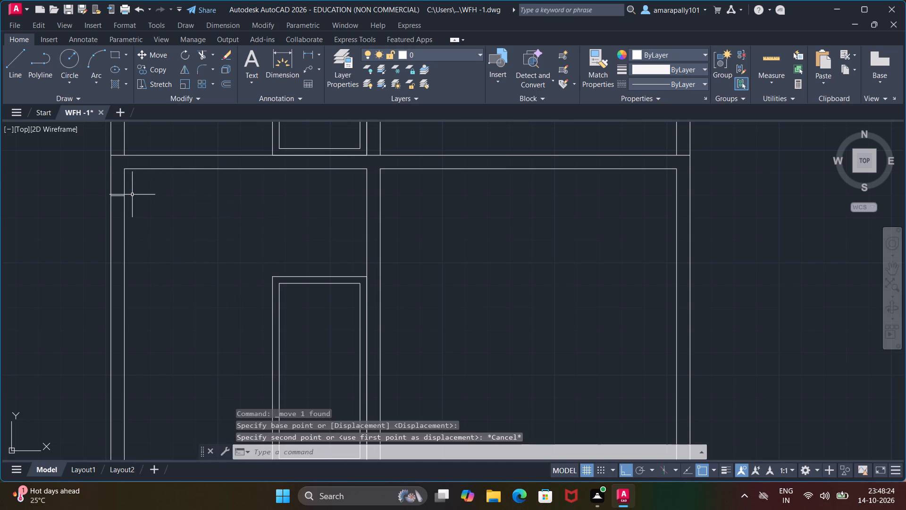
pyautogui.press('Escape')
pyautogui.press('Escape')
# Copy the short line horizontally from the left outer wall onto the interior wall and the right outer wall.
pyautogui.click(116, 195)
pyautogui.rightClick(116, 195)
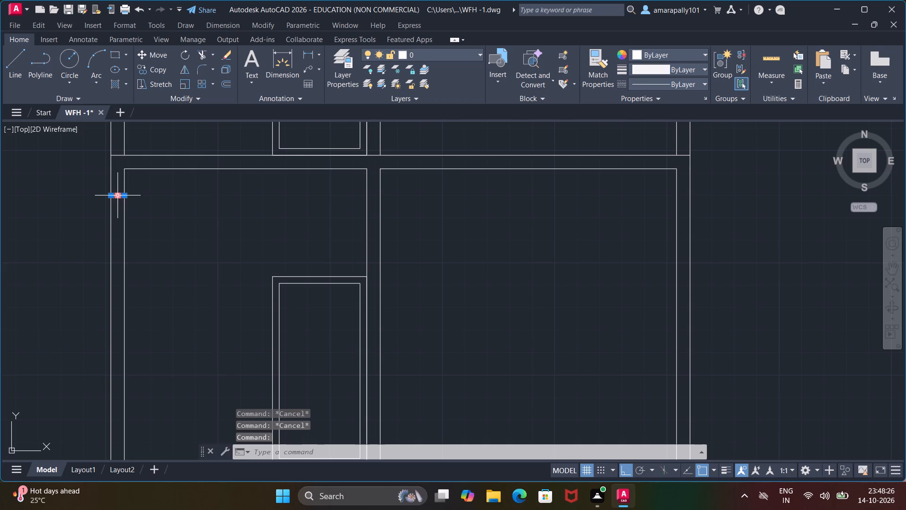
pyautogui.click(174, 289)
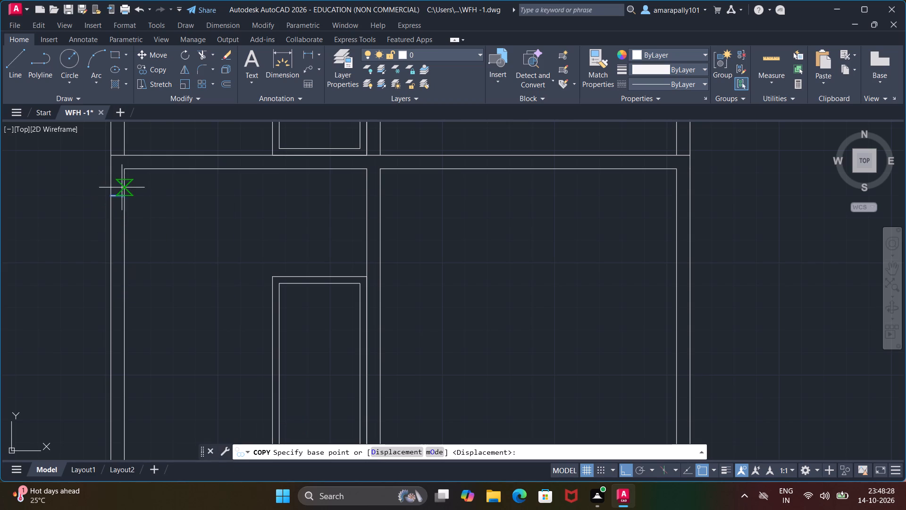
pyautogui.click(126, 196)
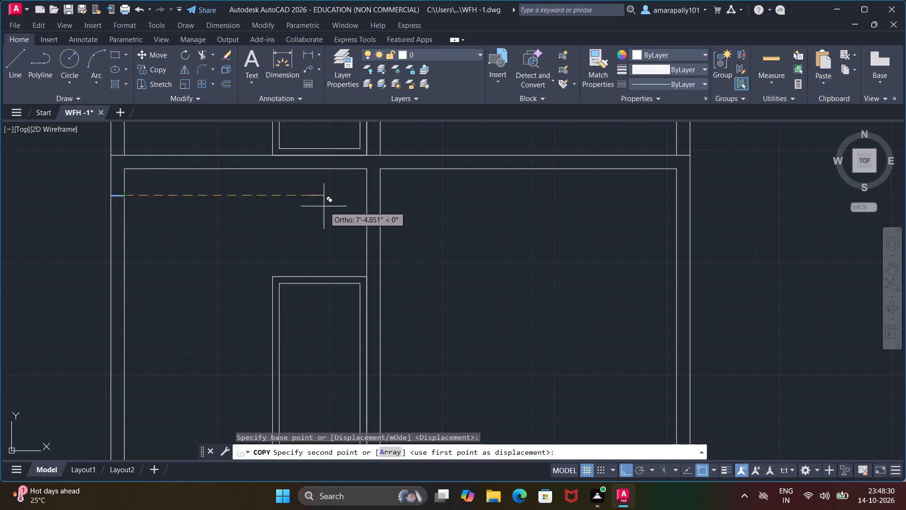
pyautogui.click(384, 196)
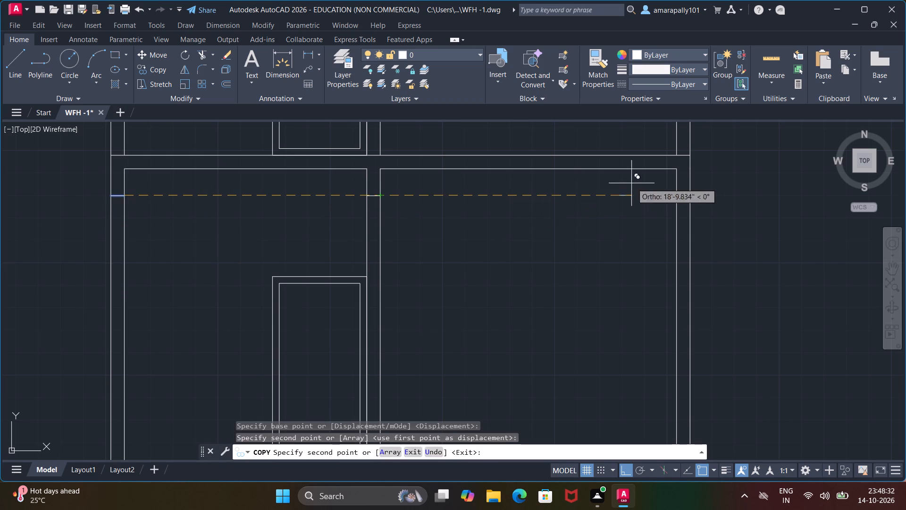
pyautogui.click(690, 198)
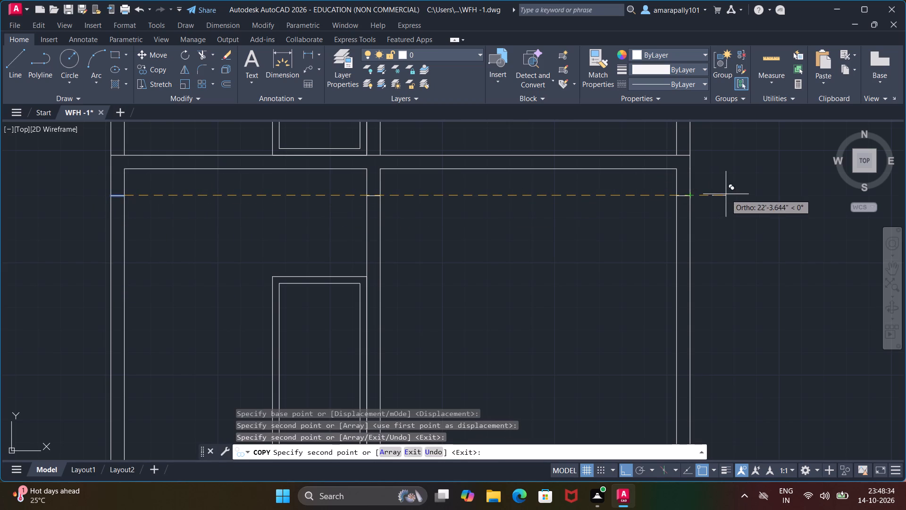
pyautogui.press('Escape')
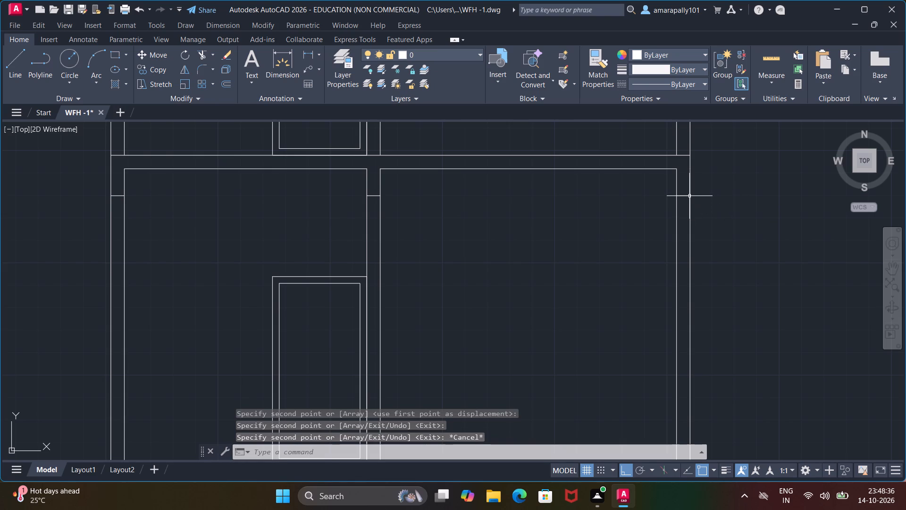
# Copy the three short wall lines from the middle door storey to the same position under the slabs of the door storeys below and above.
pyautogui.click(686, 196)
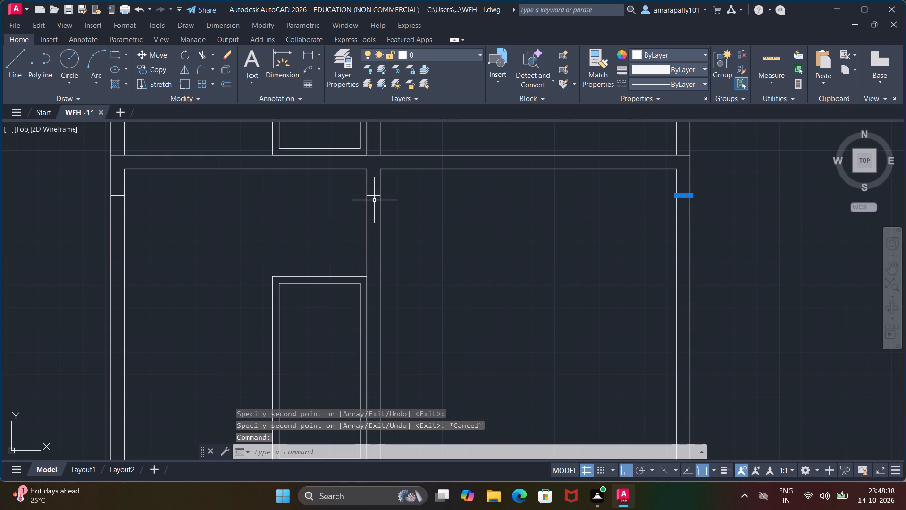
pyautogui.click(373, 196)
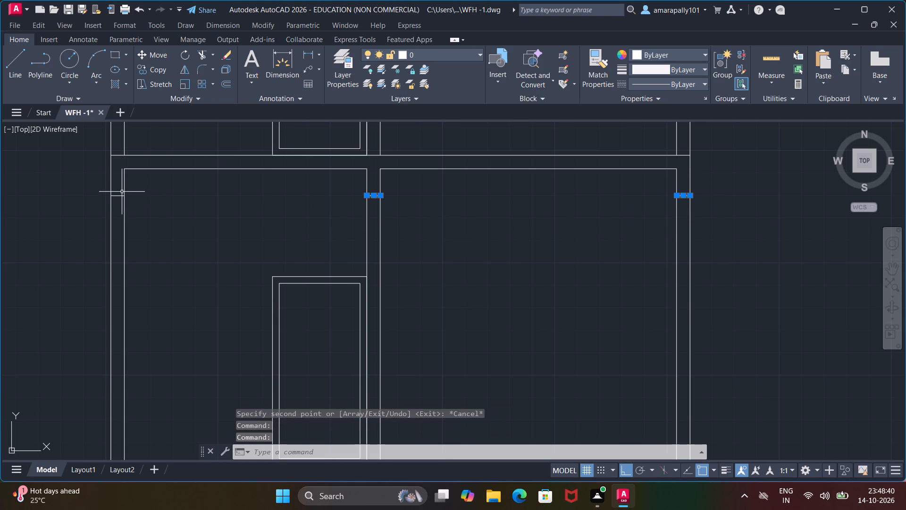
pyautogui.click(118, 195)
pyautogui.rightClick(118, 195)
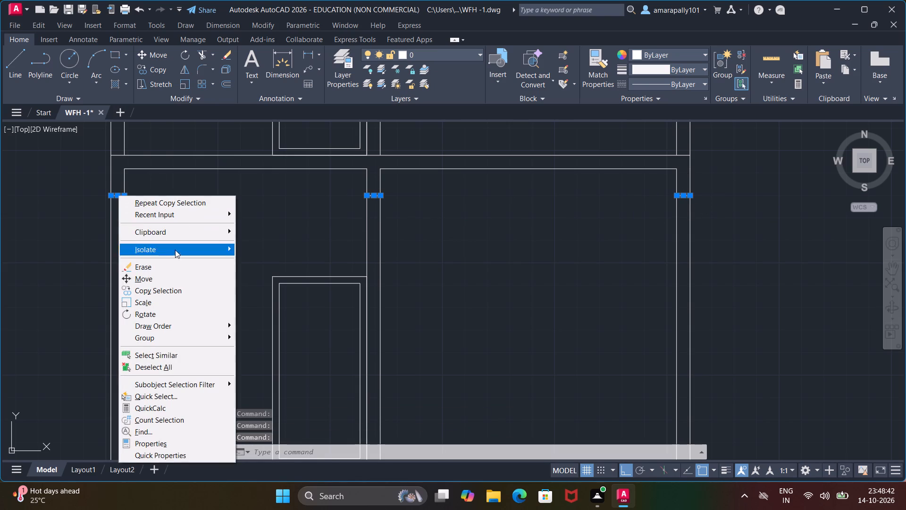
pyautogui.click(168, 286)
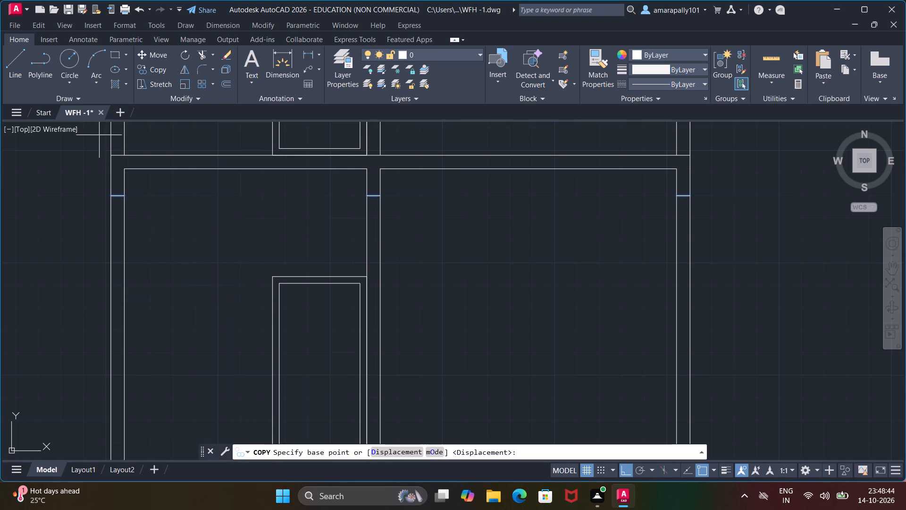
pyautogui.click(112, 152)
pyautogui.scroll(-4, 122, 148)
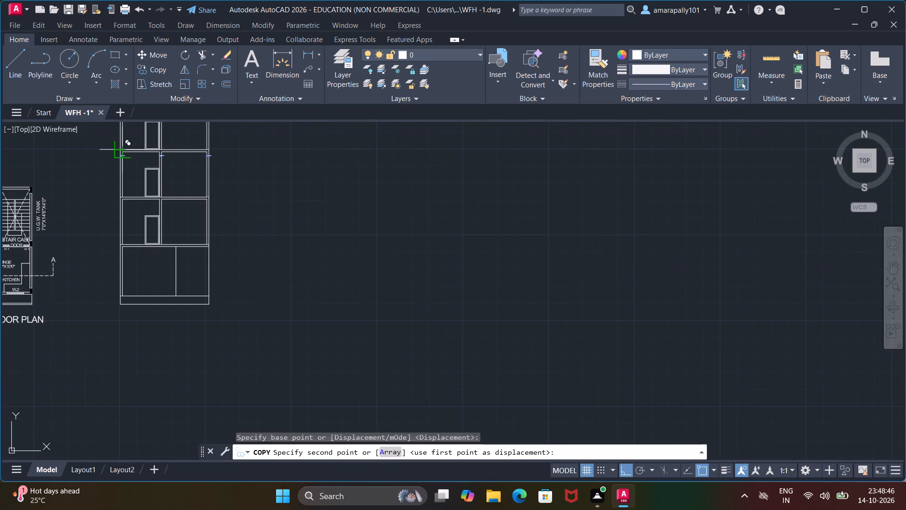
pyautogui.scroll(4, 134, 184)
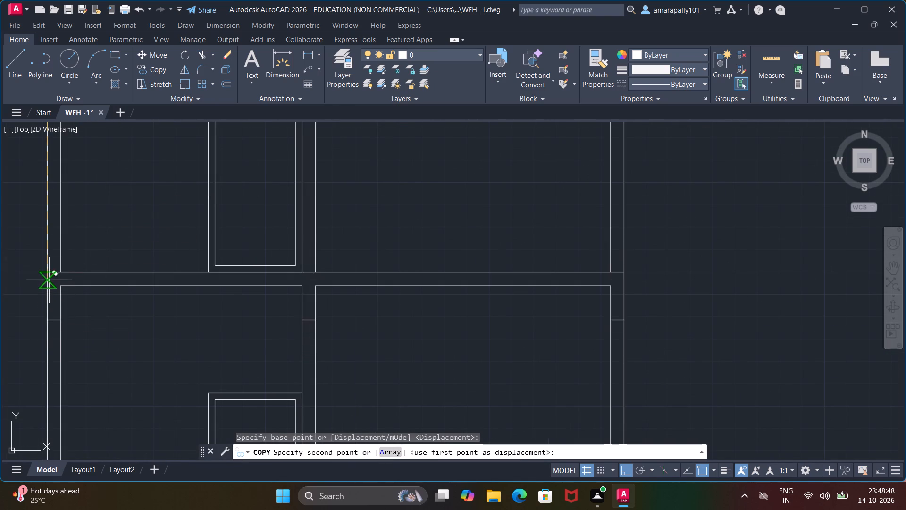
pyautogui.click(49, 276)
pyautogui.scroll(-1, 84, 178)
pyautogui.moveTo(84, 178); pyautogui.dragTo(223, 390, button='middle')
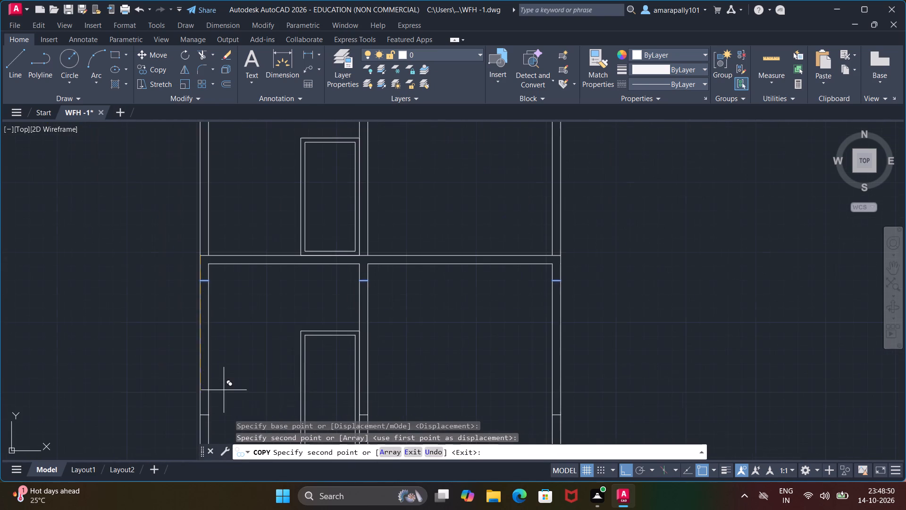
pyautogui.scroll(-3, 205, 221)
pyautogui.scroll(3, 202, 191)
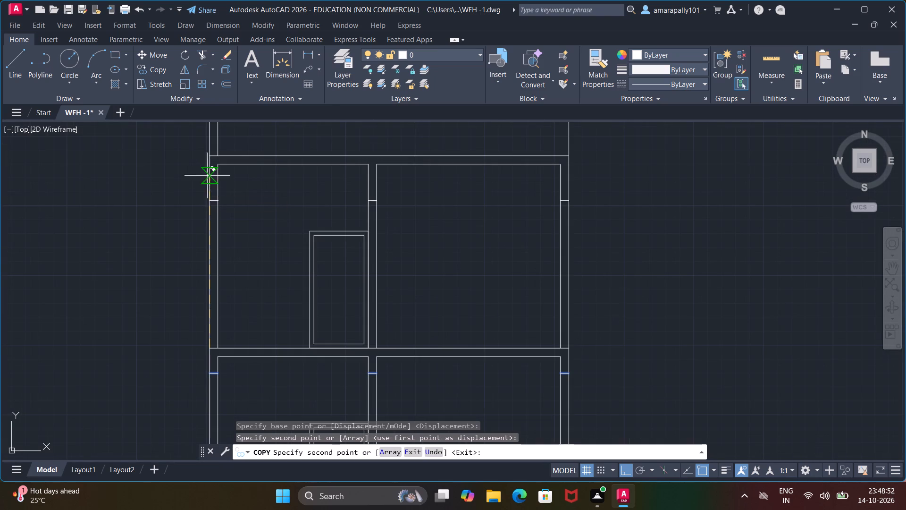
pyautogui.click(208, 160)
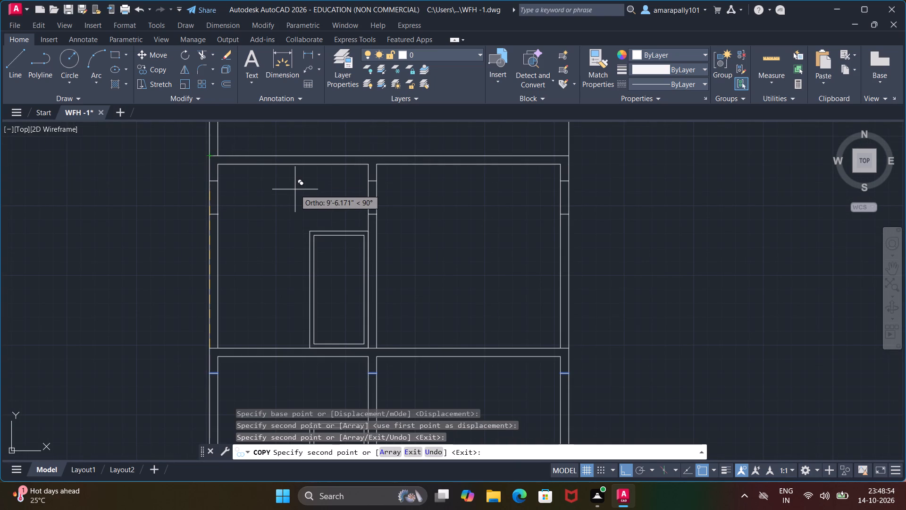
pyautogui.press('Escape')
pyautogui.press('Escape')
pyautogui.press('Escape')
pyautogui.press('Escape')
pyautogui.press('Escape')
# Draw a 4' by 4' window rectangle between the outer wall and the top storey's door, its top level with the door head.
pyautogui.scroll(-1, 295, 189)
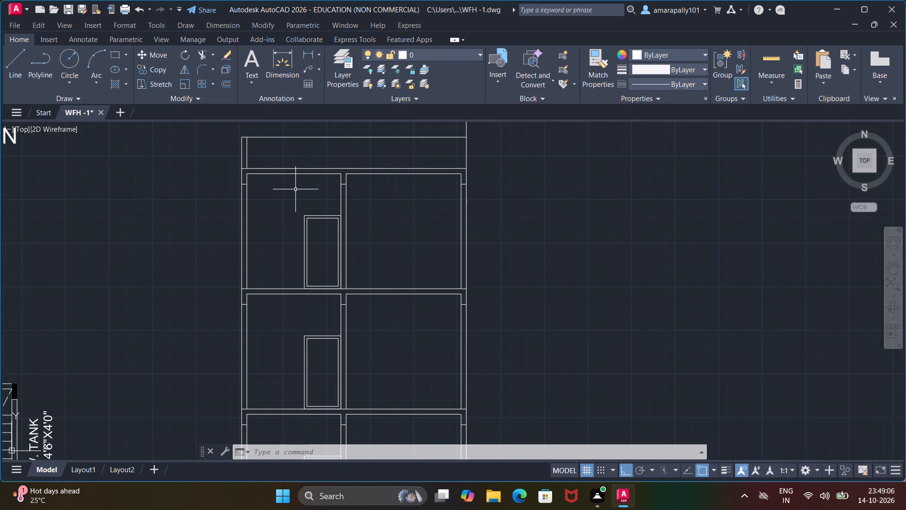
pyautogui.click(125, 53)
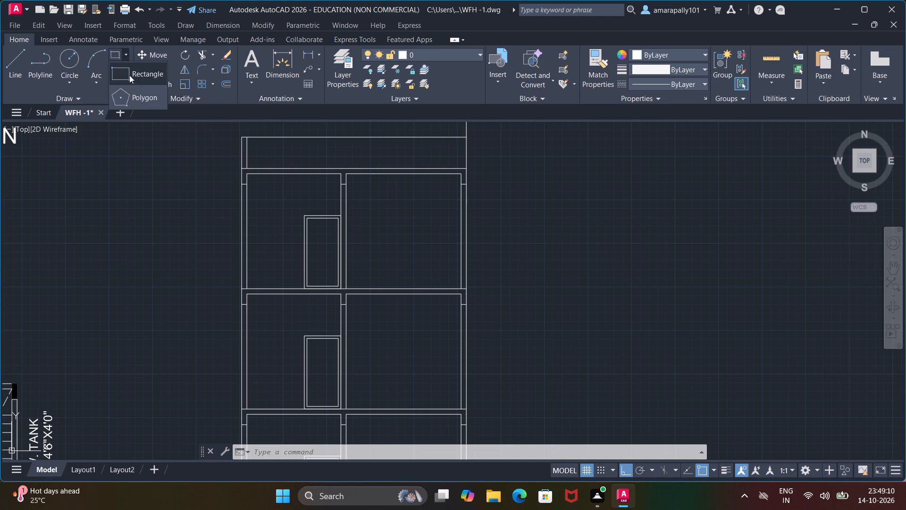
pyautogui.click(129, 75)
pyautogui.scroll(3, 338, 231)
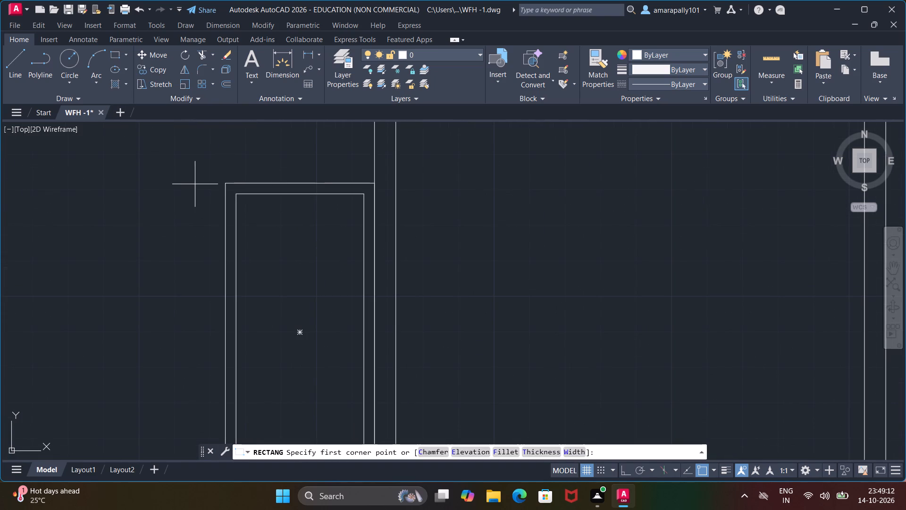
pyautogui.scroll(-2, 195, 184)
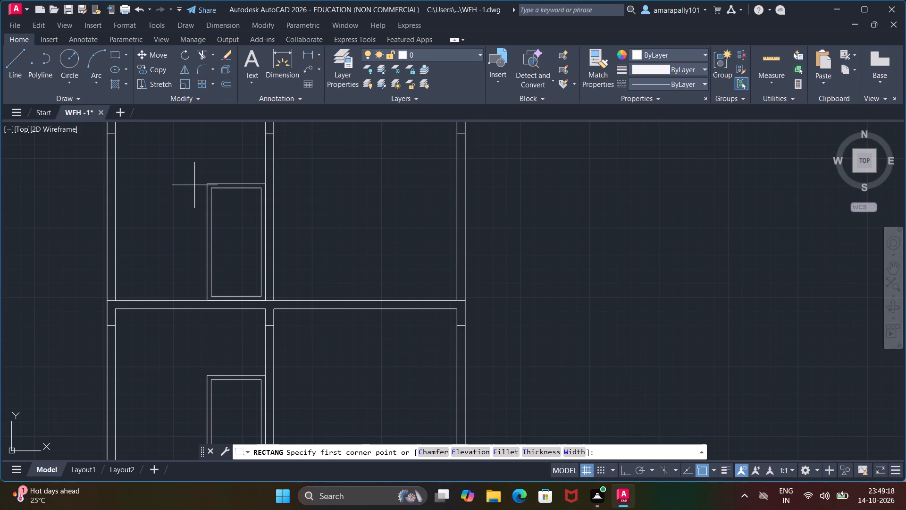
pyautogui.scroll(1, 116, 181)
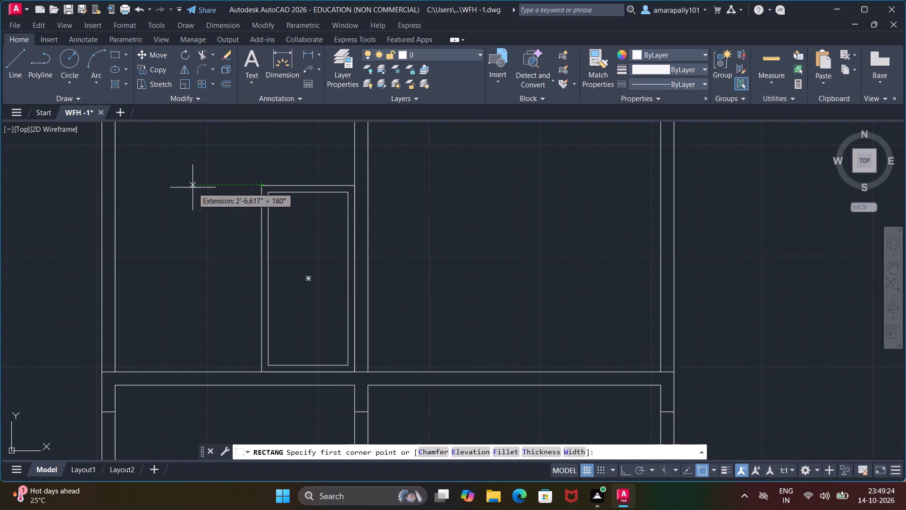
pyautogui.click(122, 186)
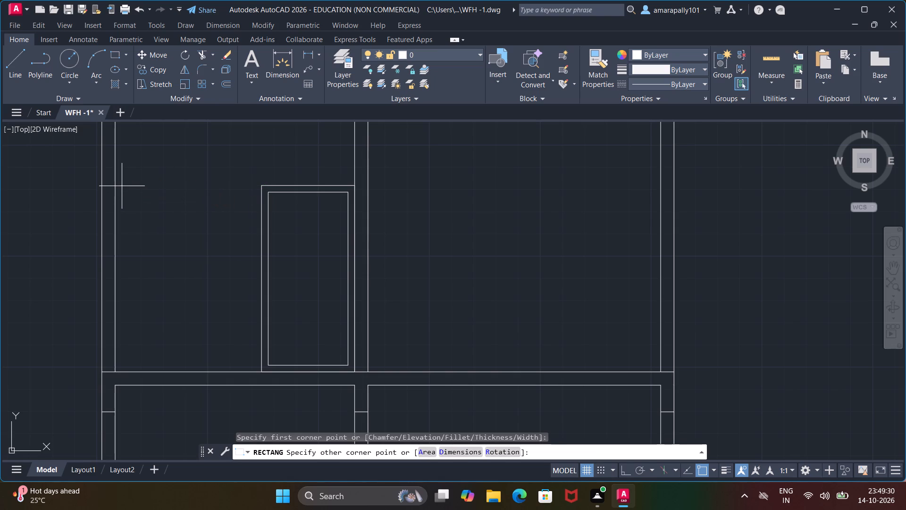
pyautogui.press('d')
pyautogui.press('Return')
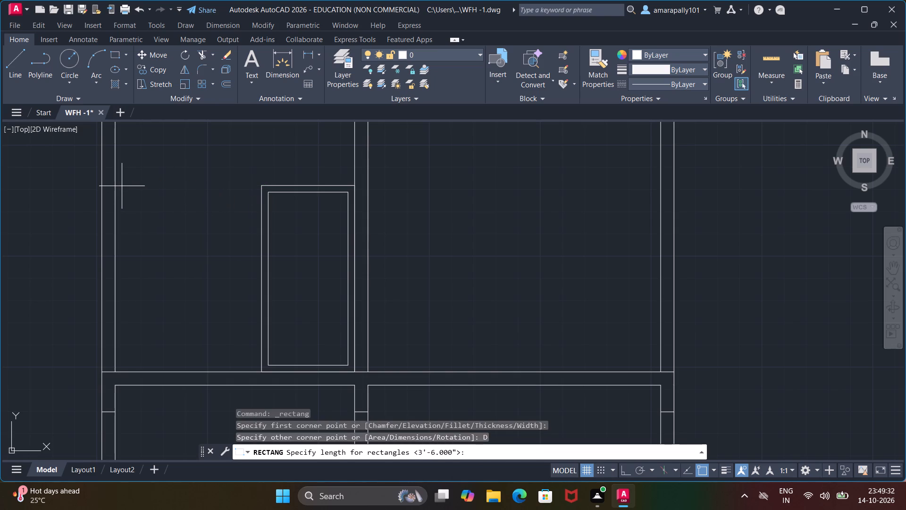
pyautogui.write("4'")
pyautogui.press('4')
pyautogui.press('BackSpace')
pyautogui.press('Return')
pyautogui.write("4'")
pyautogui.press('Return')
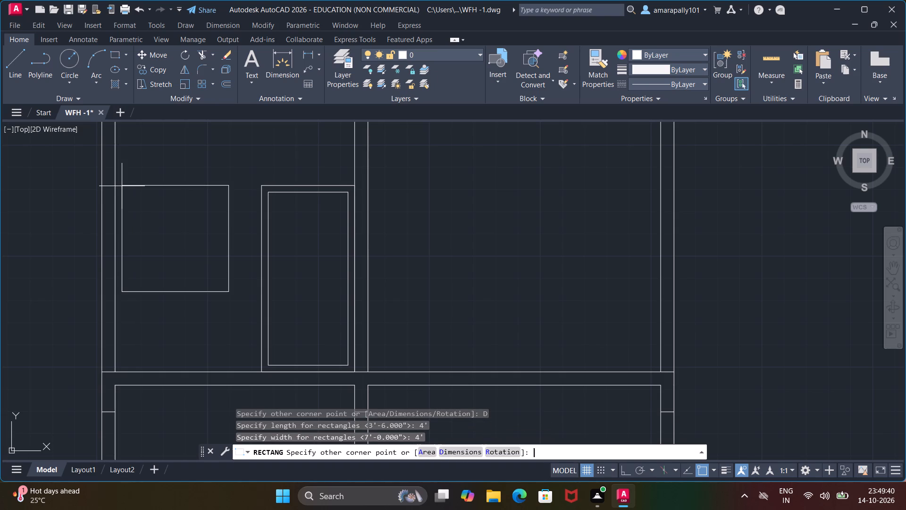
pyautogui.click(139, 220)
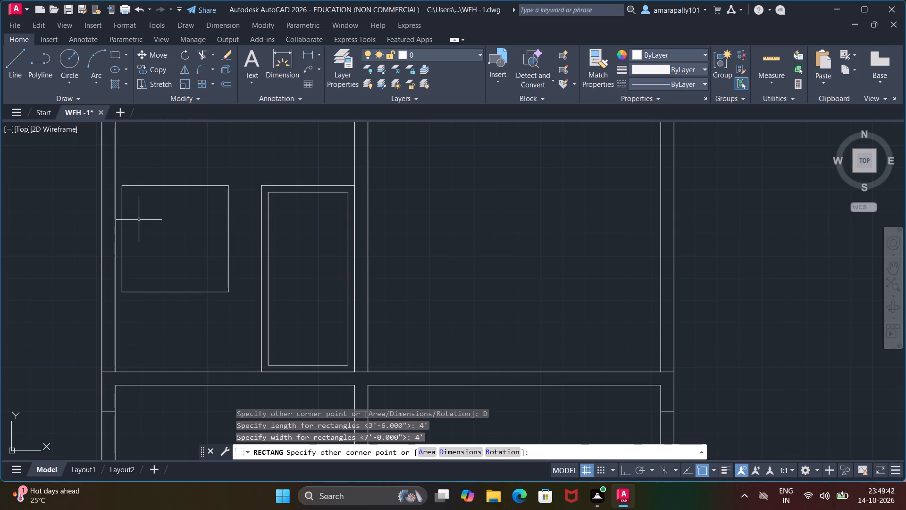
pyautogui.press('Escape')
pyautogui.press('Escape')
pyautogui.press('Escape')
pyautogui.press('Escape')
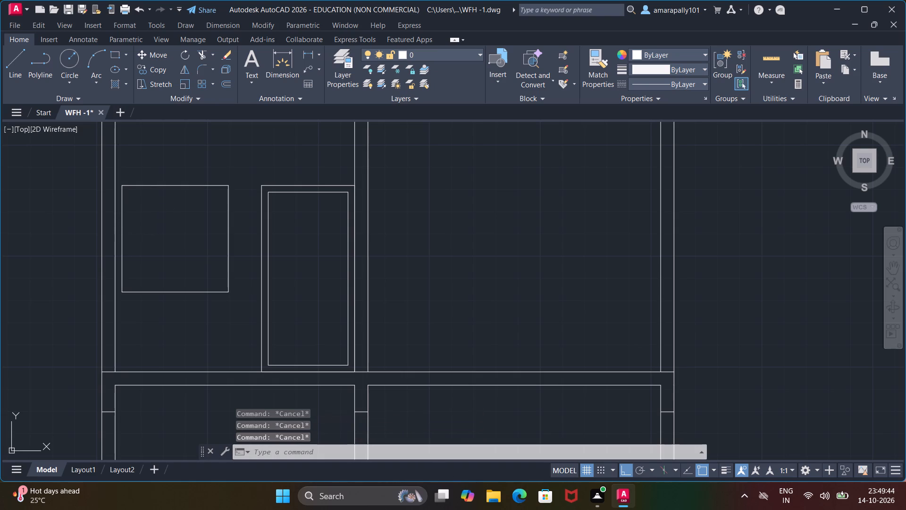
pyautogui.press('Escape')
# Offset the top storey's window square inward by 3" to form its frame.
pyautogui.click(223, 83)
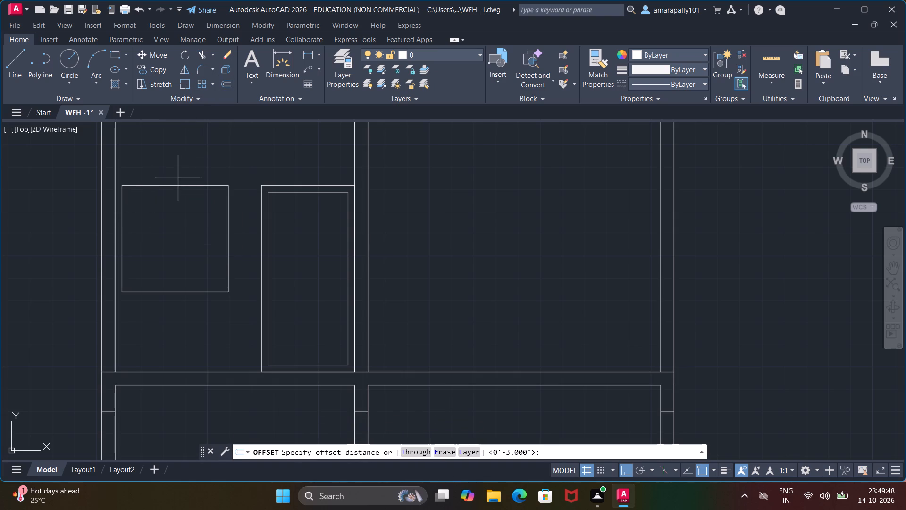
pyautogui.click(178, 181)
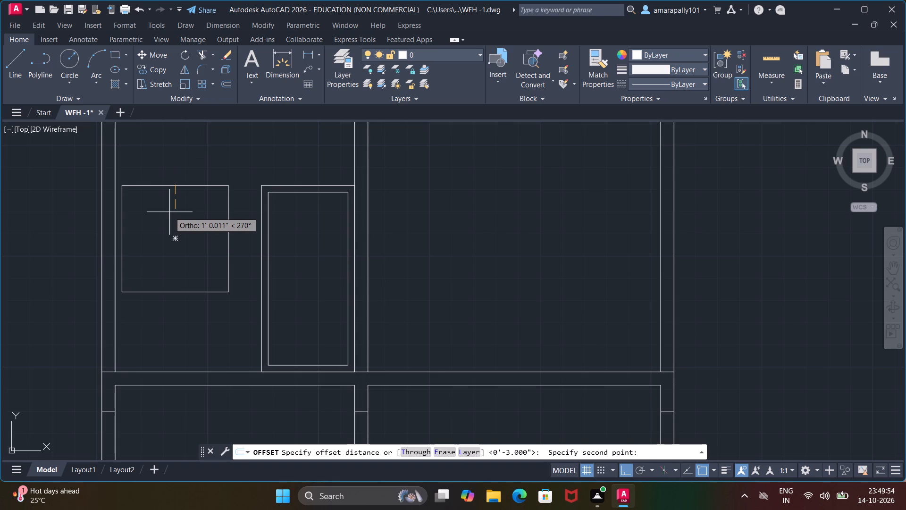
pyautogui.write("3'")
pyautogui.press('BackSpace')
pyautogui.hotkey('shift', '"')
pyautogui.press('Return')
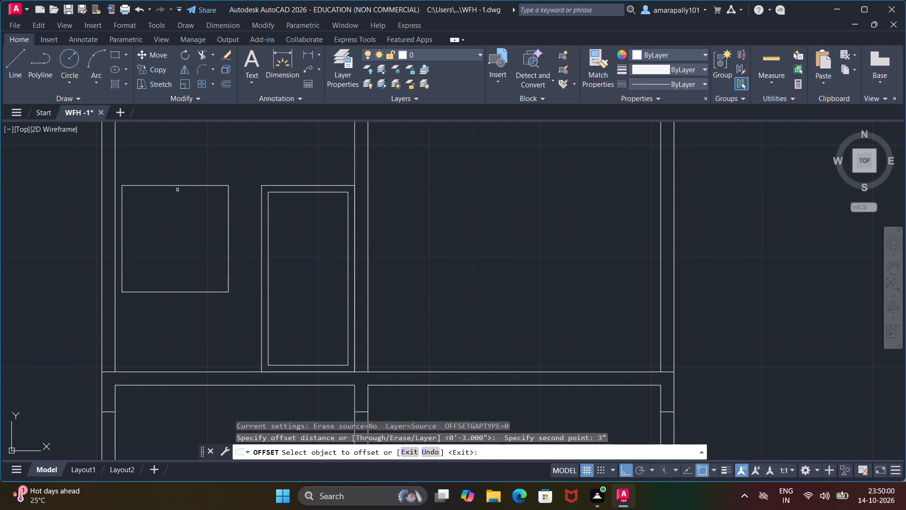
pyautogui.click(179, 186)
pyautogui.click(179, 198)
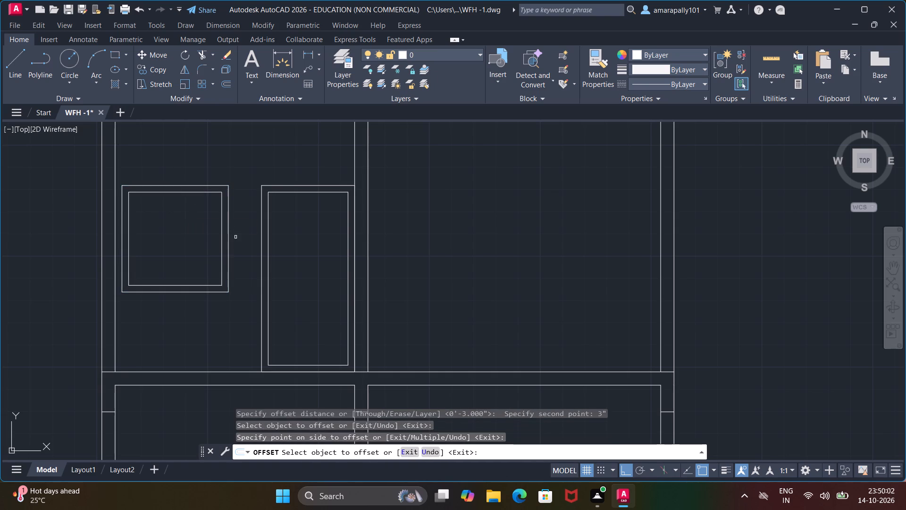
pyautogui.press('Escape')
pyautogui.press('Escape')
pyautogui.press('Escape')
pyautogui.press('Escape')
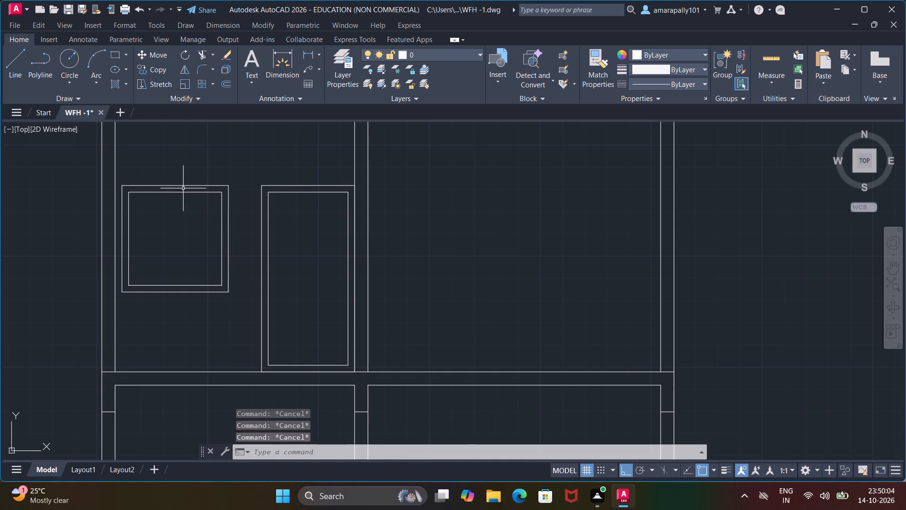
# Copy both window squares straight down from the top storey to the matching position in the two door storeys below.
pyautogui.click(184, 186)
pyautogui.click(185, 192)
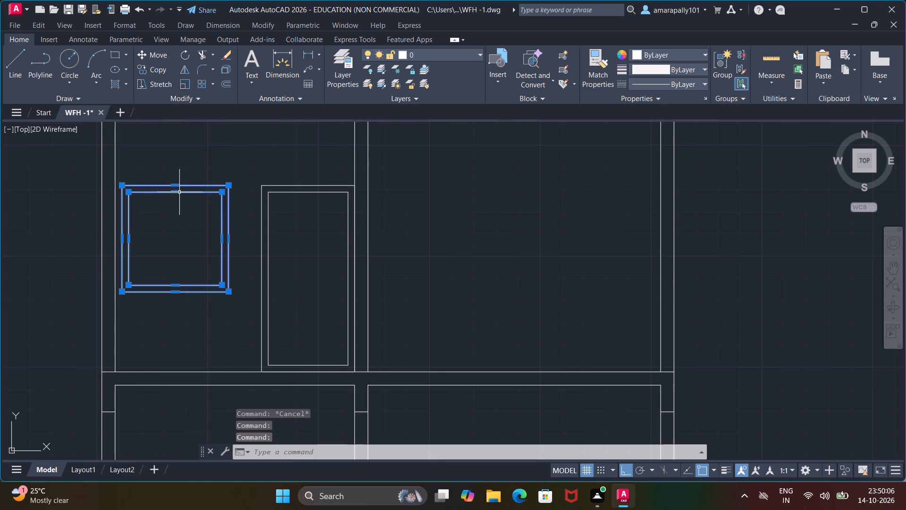
pyautogui.rightClick(177, 192)
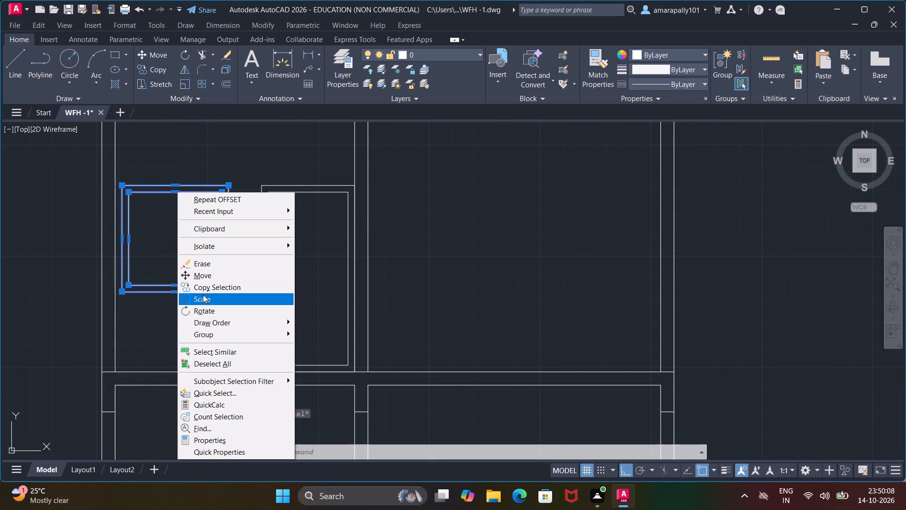
pyautogui.click(206, 287)
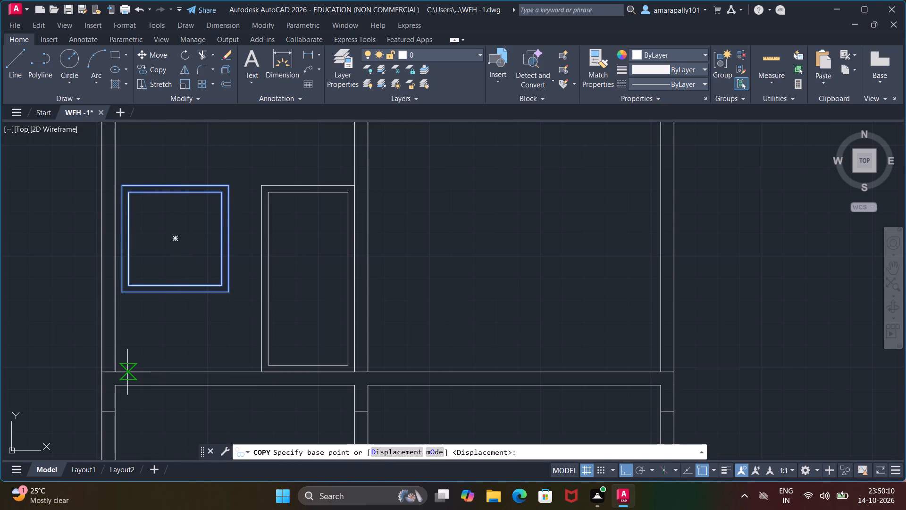
pyautogui.click(117, 373)
pyautogui.scroll(-2, 131, 242)
pyautogui.moveTo(131, 242); pyautogui.dragTo(143, 295, button='middle')
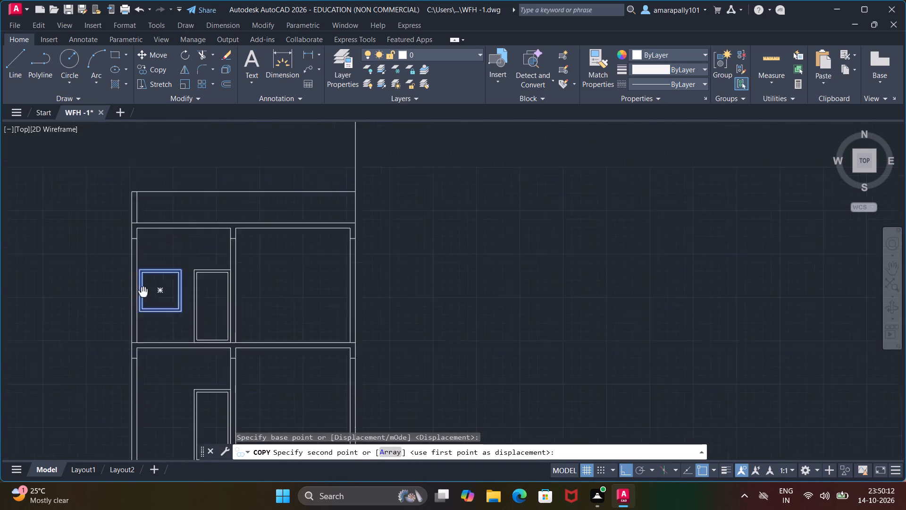
pyautogui.moveTo(143, 295); pyautogui.dragTo(175, 421, button='middle')
pyautogui.moveTo(168, 378); pyautogui.dragTo(194, 349, button='middle')
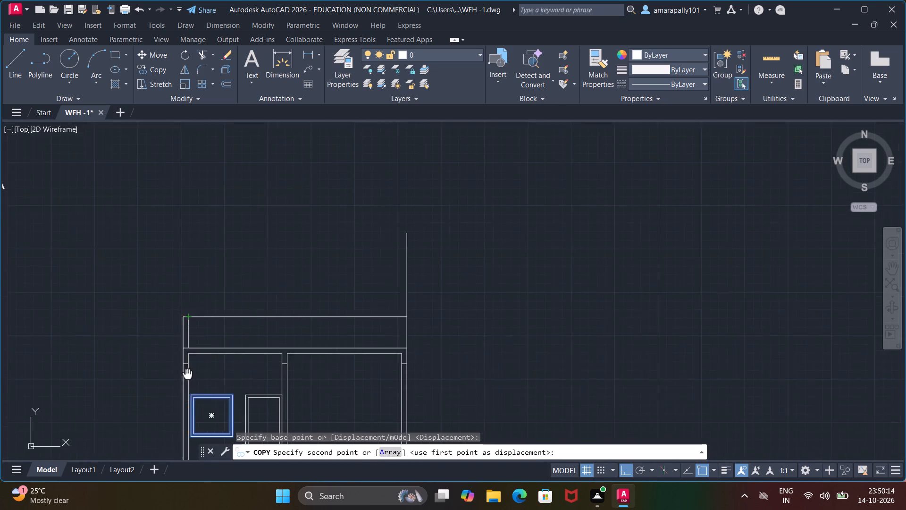
pyautogui.moveTo(194, 349); pyautogui.dragTo(210, 200, button='middle')
pyautogui.scroll(-1, 213, 359)
pyautogui.moveTo(214, 359); pyautogui.dragTo(212, 212, button='middle')
pyautogui.scroll(3, 204, 262)
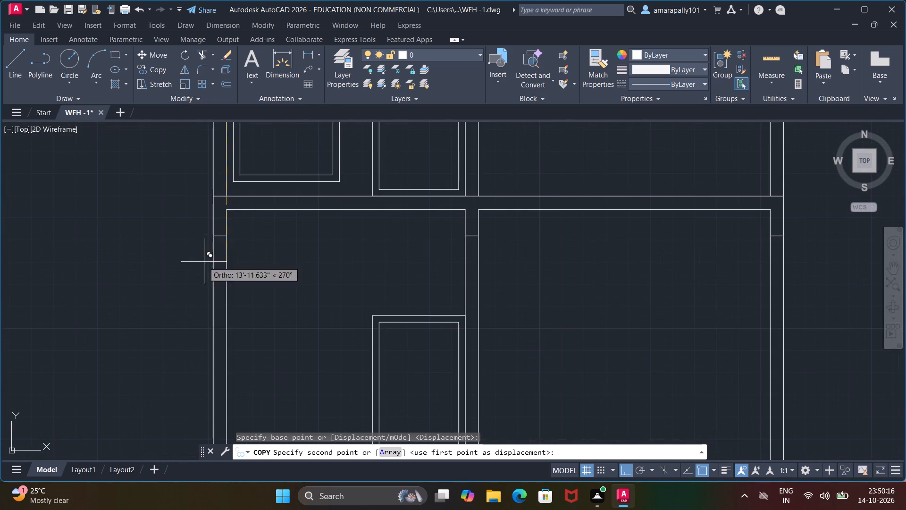
pyautogui.click(230, 199)
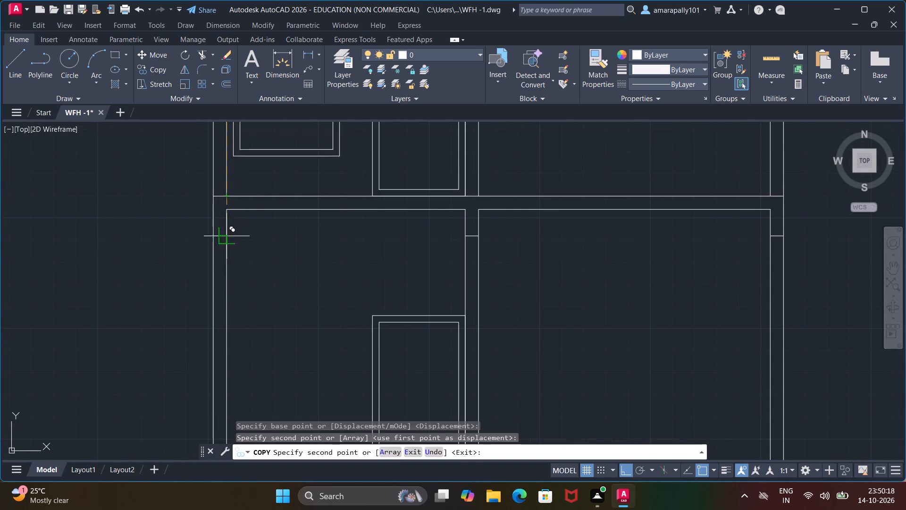
pyautogui.scroll(-2, 250, 294)
pyautogui.moveTo(248, 313); pyautogui.dragTo(248, 220, button='middle')
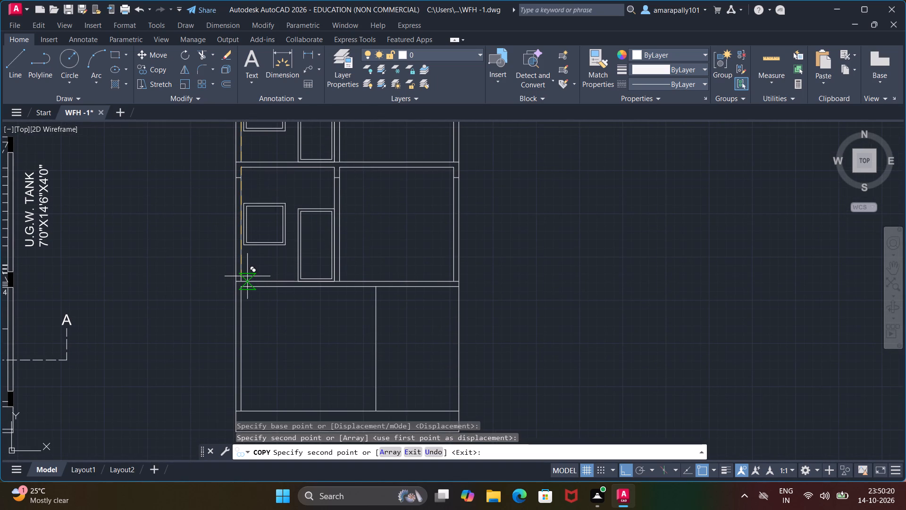
pyautogui.click(244, 278)
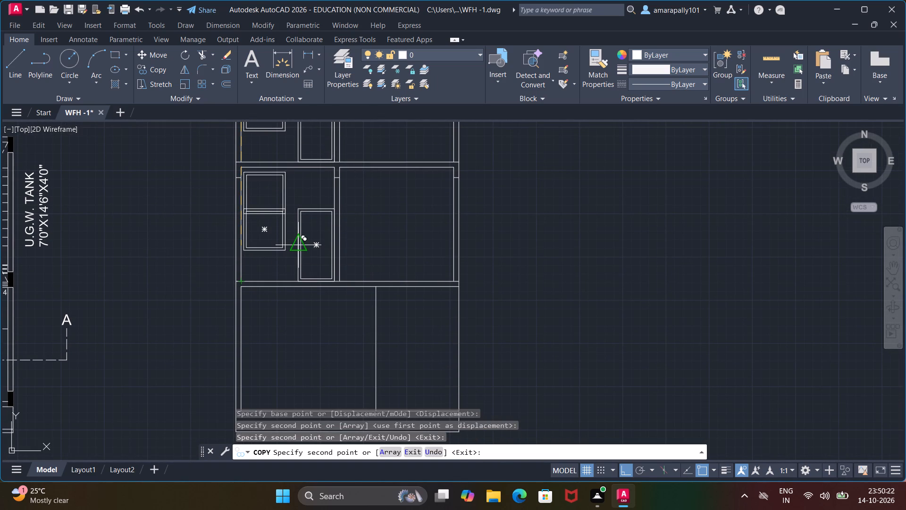
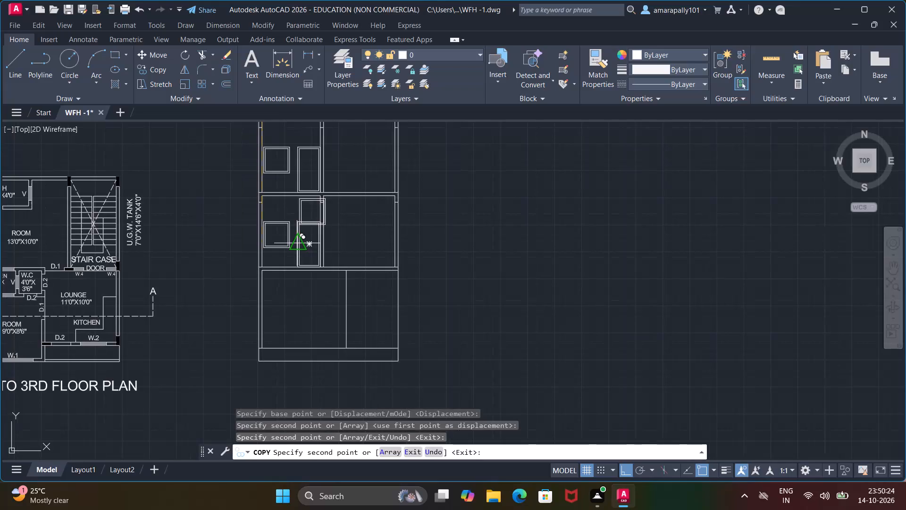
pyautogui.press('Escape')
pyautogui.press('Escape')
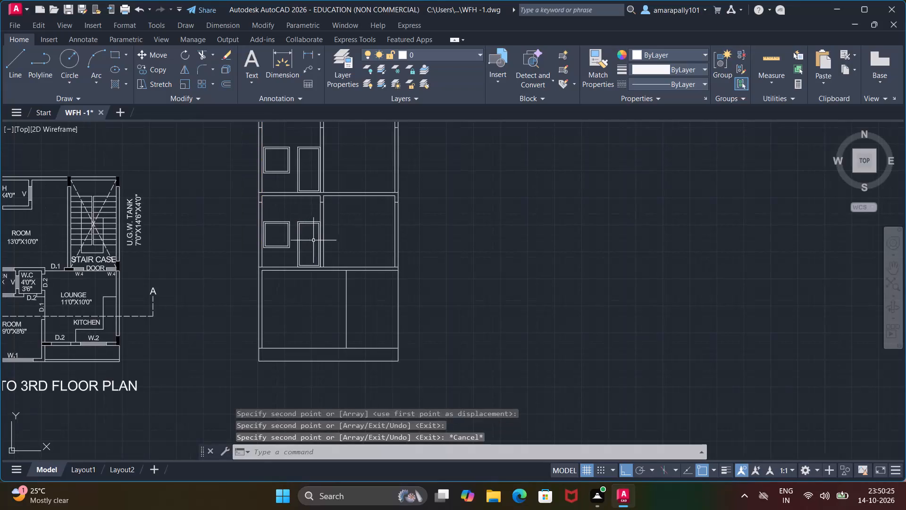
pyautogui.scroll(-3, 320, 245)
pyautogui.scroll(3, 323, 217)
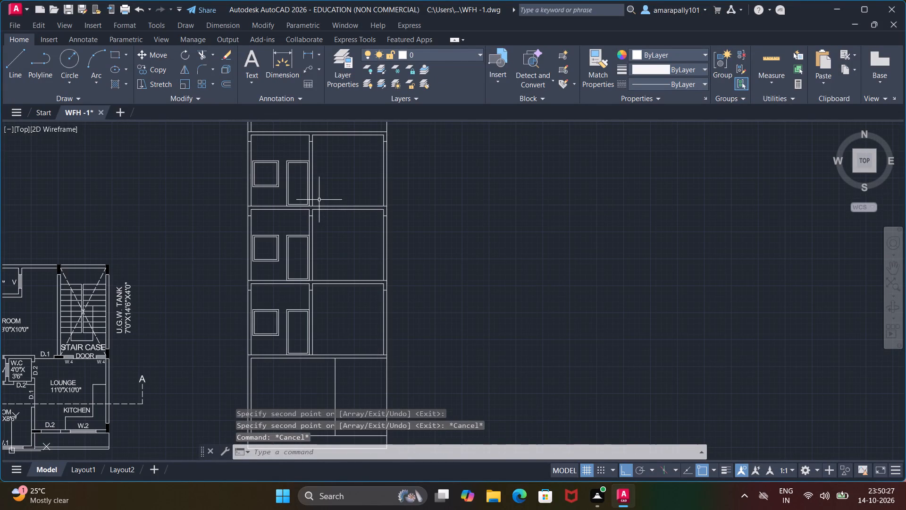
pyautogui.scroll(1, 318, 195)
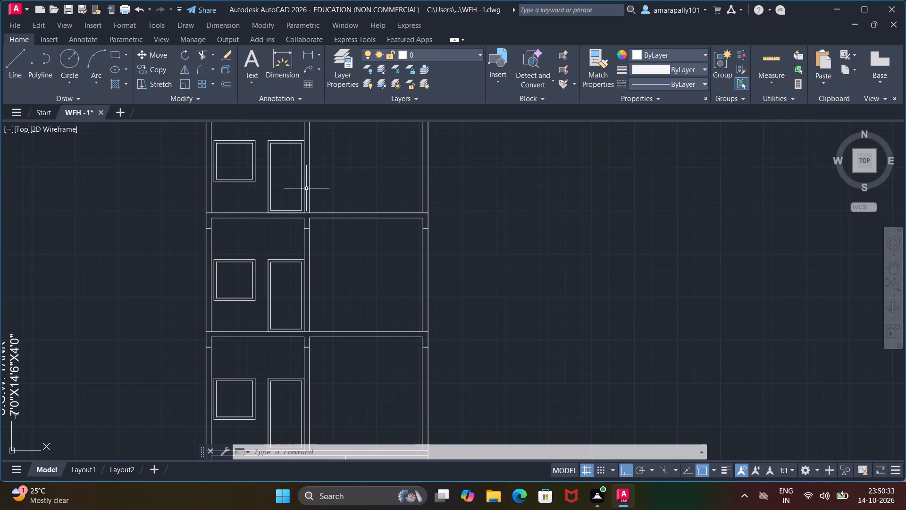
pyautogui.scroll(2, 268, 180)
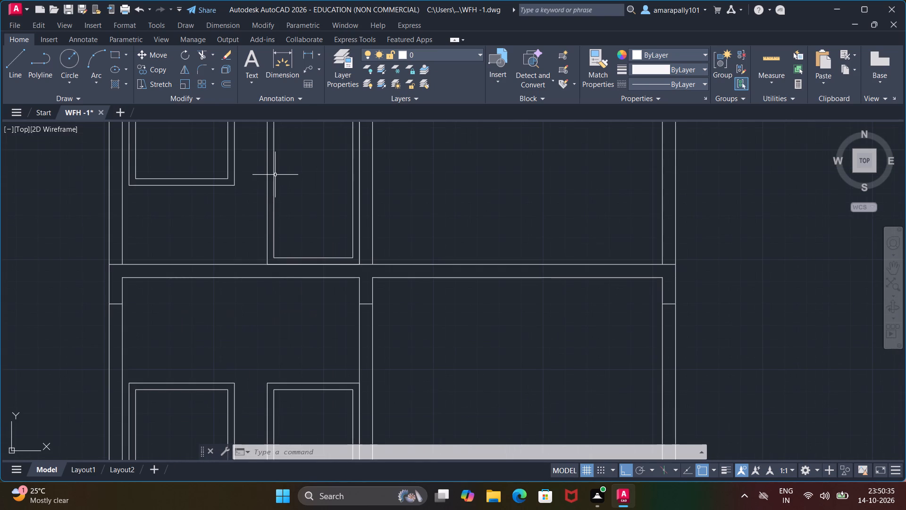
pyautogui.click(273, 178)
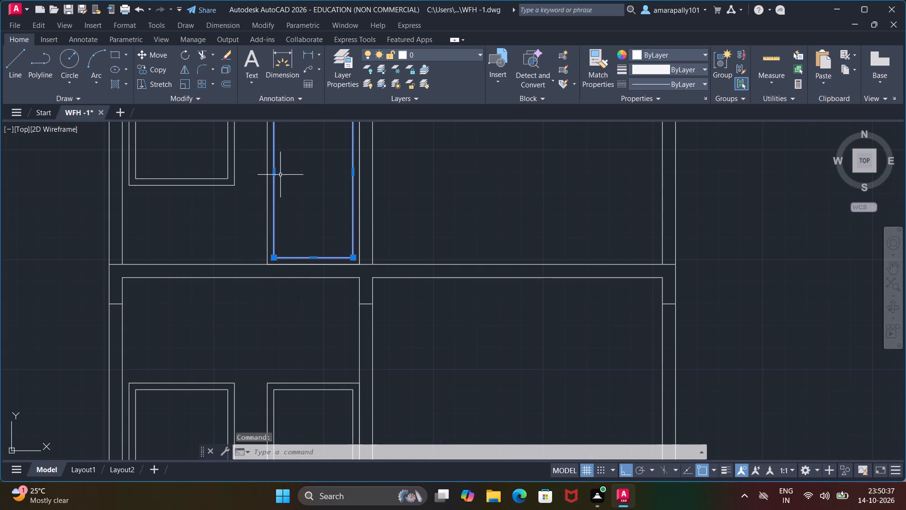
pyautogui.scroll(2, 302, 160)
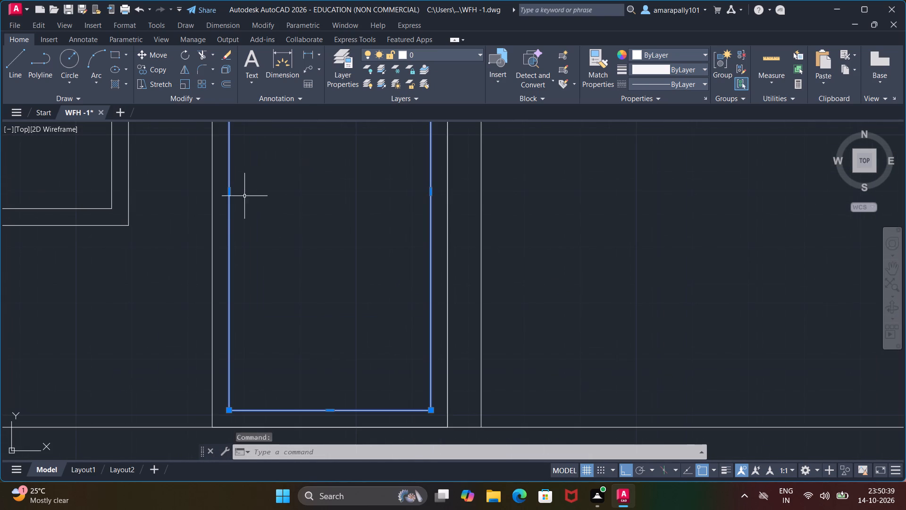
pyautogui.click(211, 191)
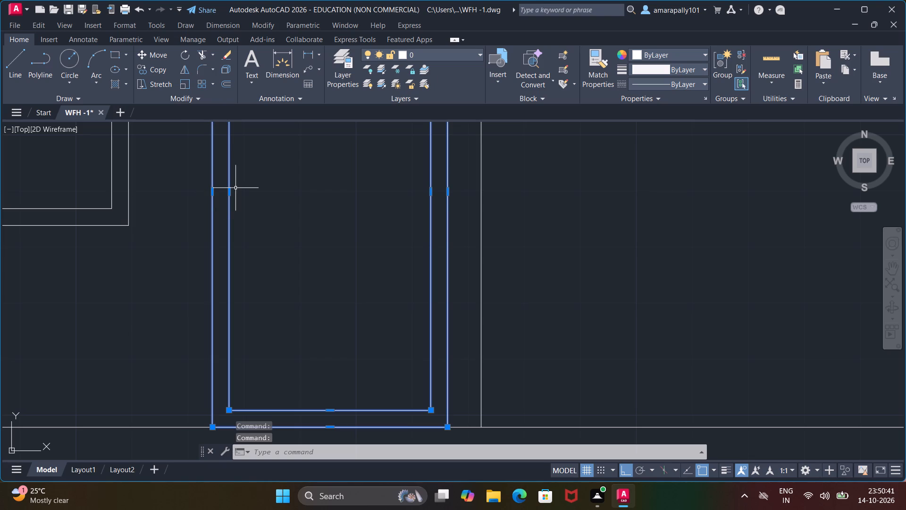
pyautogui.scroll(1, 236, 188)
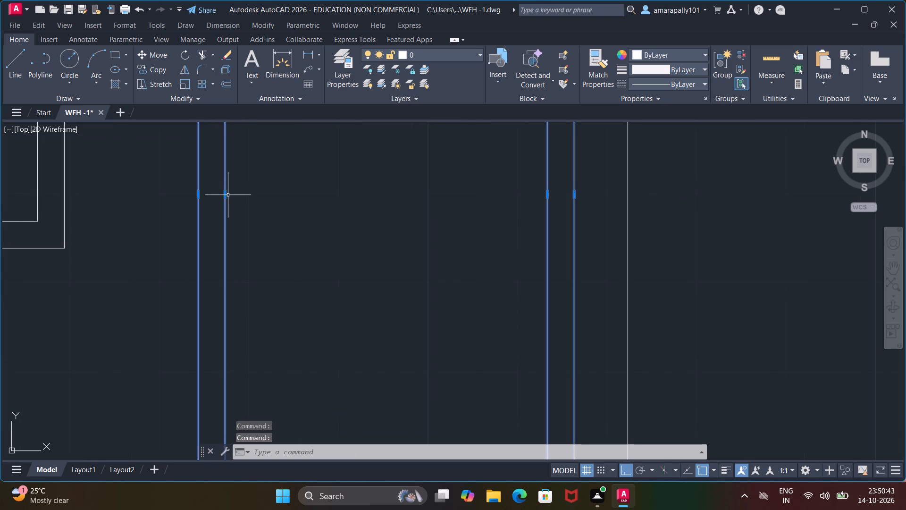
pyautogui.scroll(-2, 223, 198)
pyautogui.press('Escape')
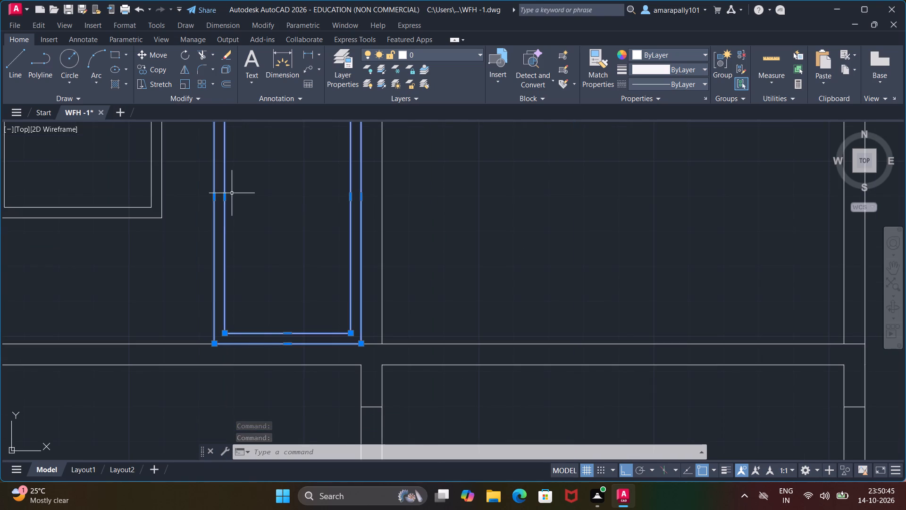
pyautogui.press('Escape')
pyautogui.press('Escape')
# Narrow the top storey's door by stretching the window-side edges of its inner and outer rectangles 6" toward the partition wall.
pyautogui.click(225, 193)
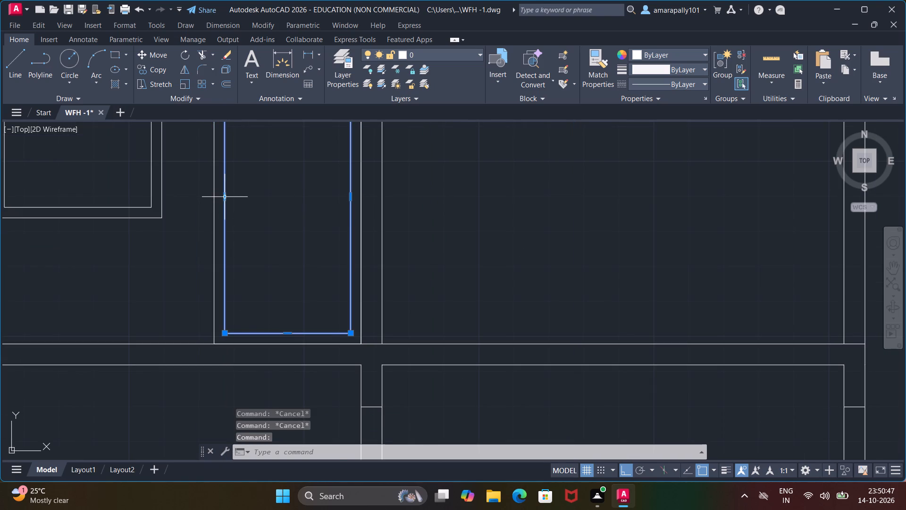
pyautogui.click(223, 198)
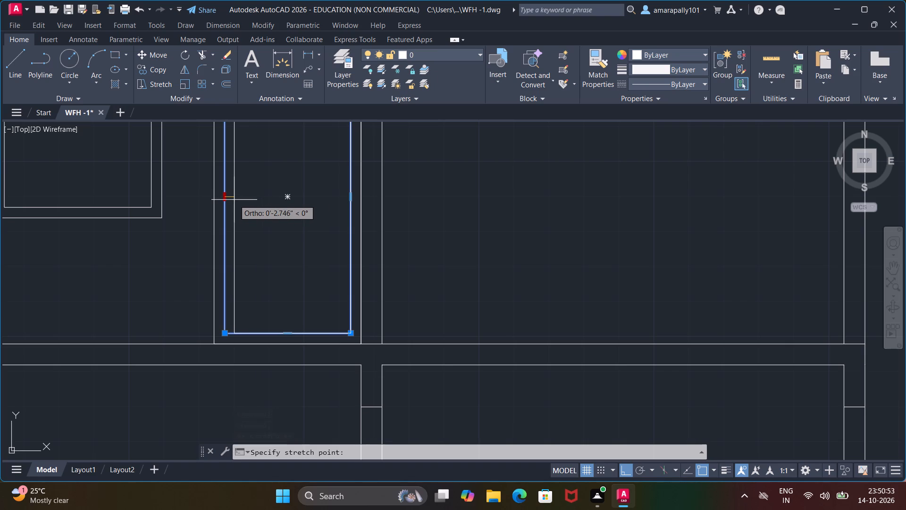
pyautogui.press('6')
pyautogui.hotkey('shift', '"')
pyautogui.press('Return')
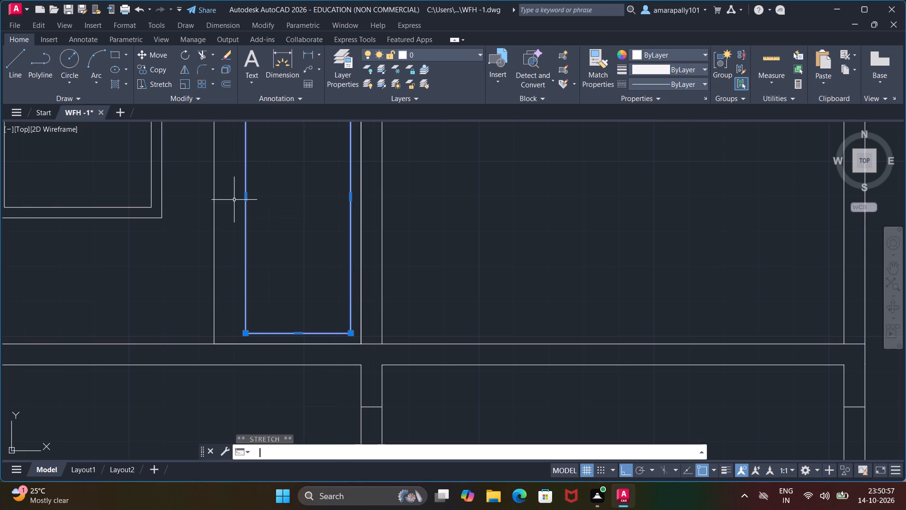
pyautogui.press('Escape')
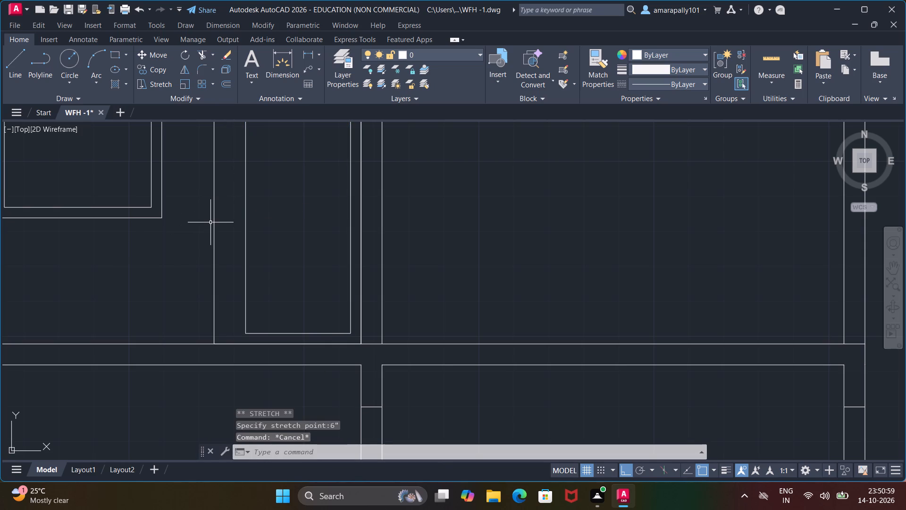
pyautogui.click(213, 220)
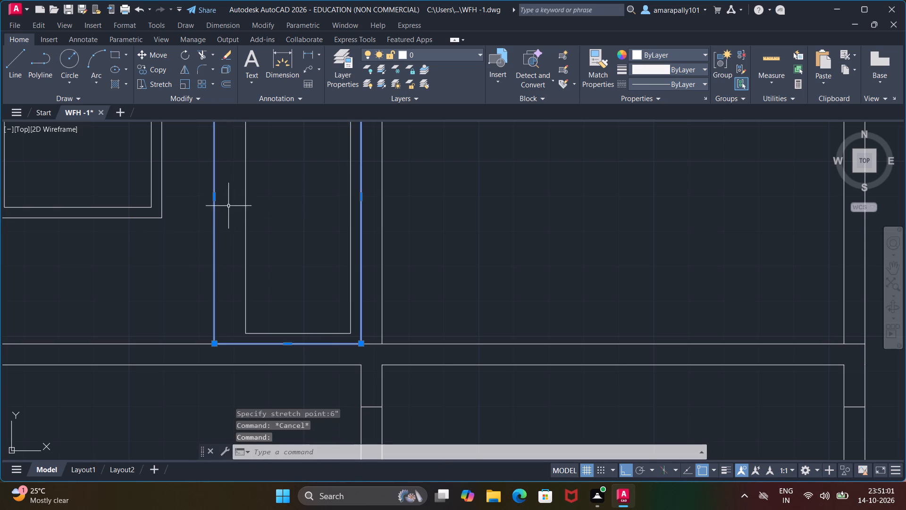
pyautogui.click(215, 199)
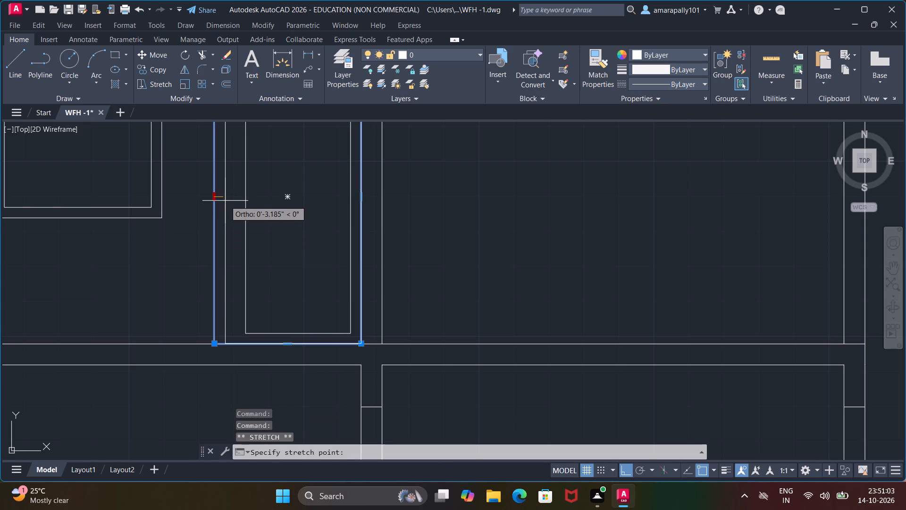
pyautogui.write('6"')
pyautogui.press('Return')
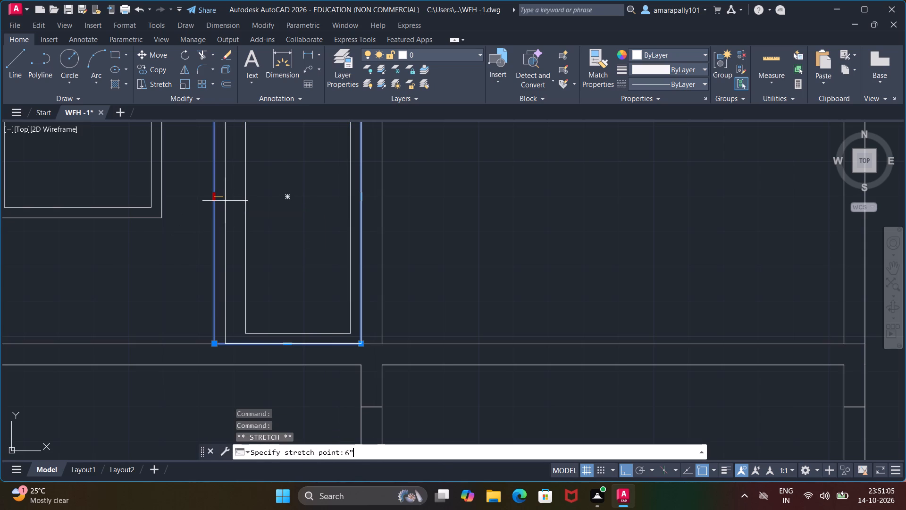
pyautogui.press('Escape')
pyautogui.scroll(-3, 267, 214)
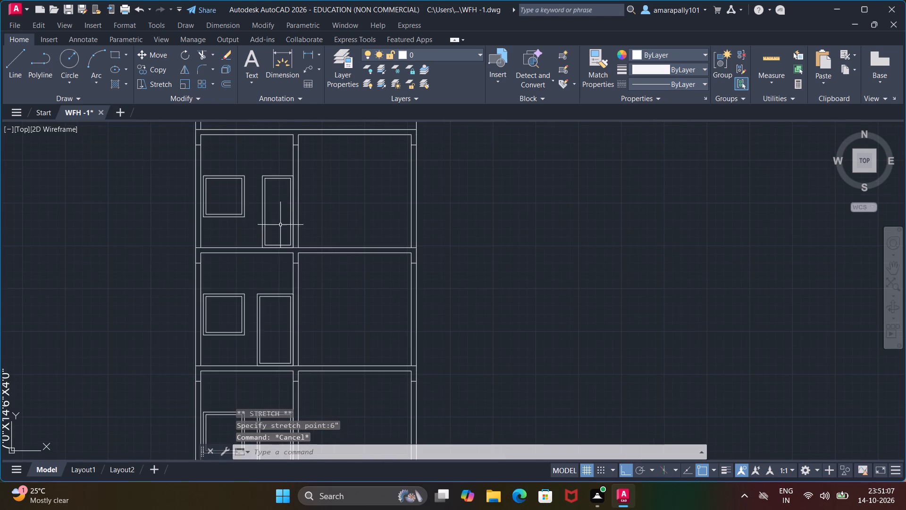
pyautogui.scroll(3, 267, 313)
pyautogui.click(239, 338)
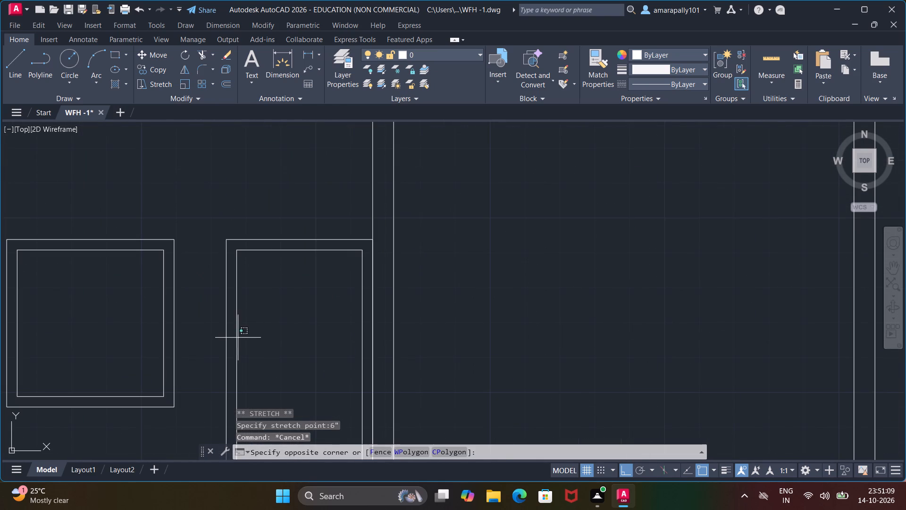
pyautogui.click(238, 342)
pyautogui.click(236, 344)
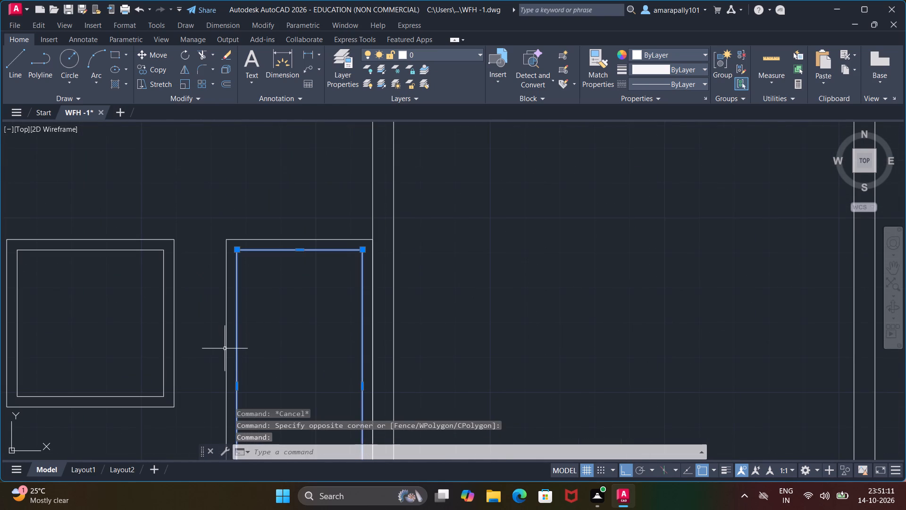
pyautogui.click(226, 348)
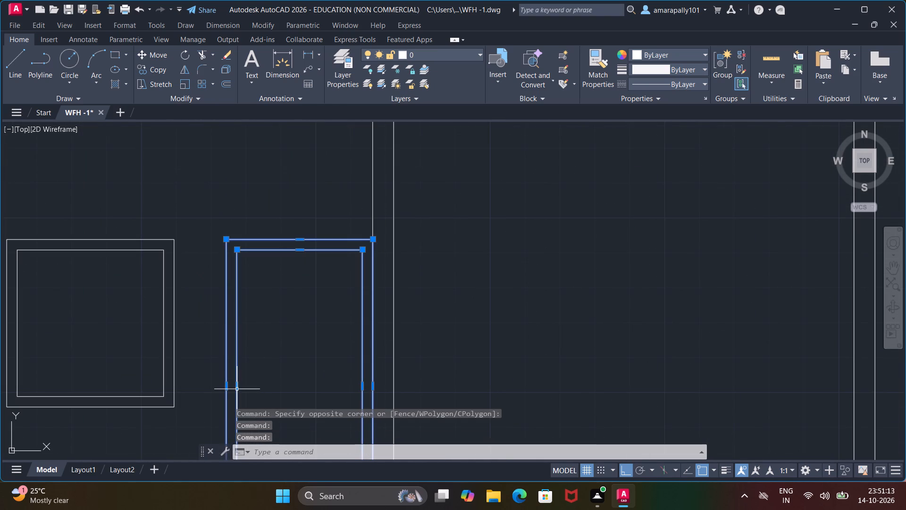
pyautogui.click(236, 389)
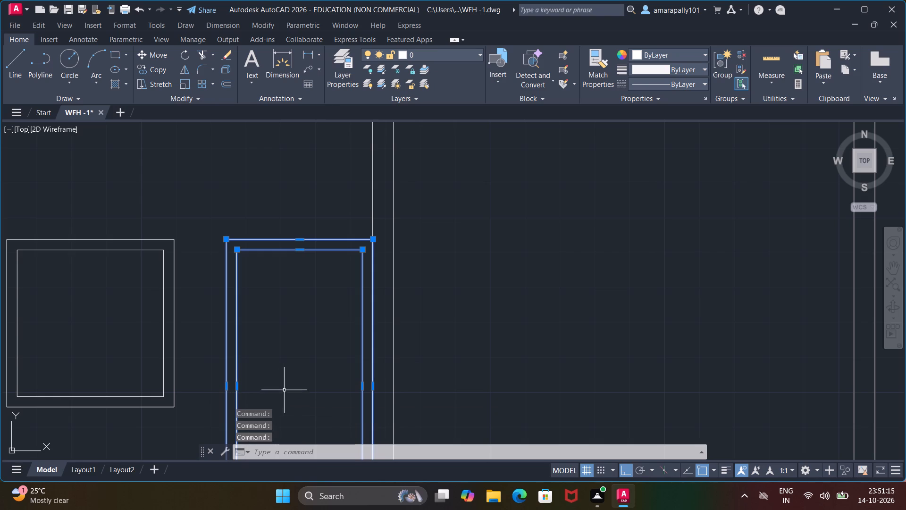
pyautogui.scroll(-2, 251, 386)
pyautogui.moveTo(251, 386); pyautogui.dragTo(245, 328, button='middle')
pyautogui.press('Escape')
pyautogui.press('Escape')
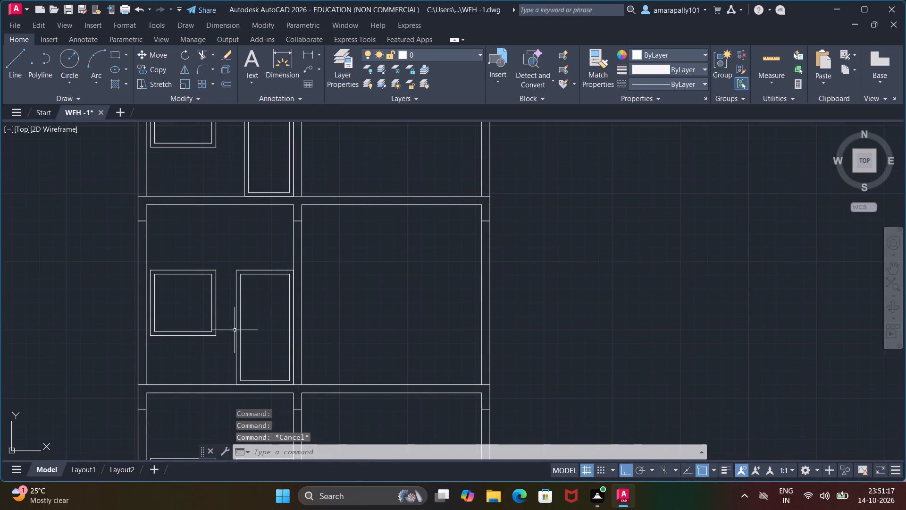
# Narrow the middle door storey's door by stretching the window-side edges of its inner and outer rectangles 6" toward the partition wall.
pyautogui.click(240, 328)
pyautogui.rightClick(247, 325)
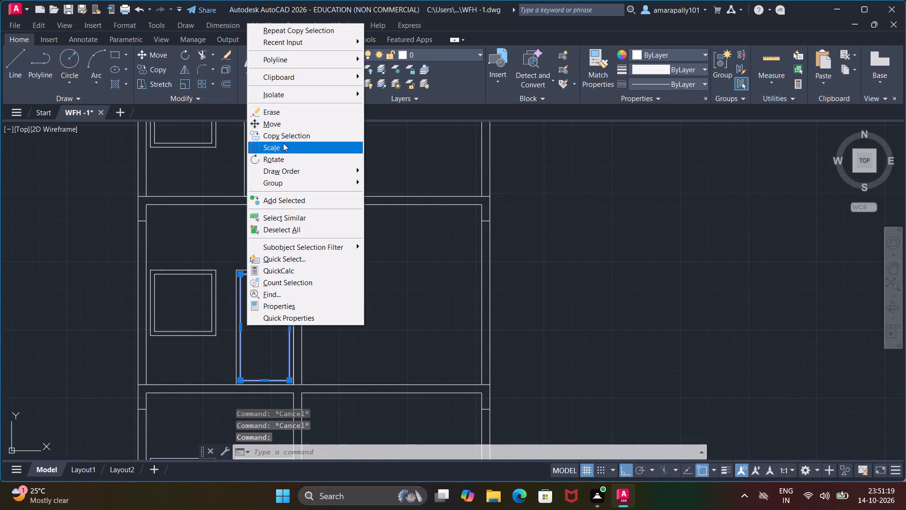
pyautogui.press('Escape')
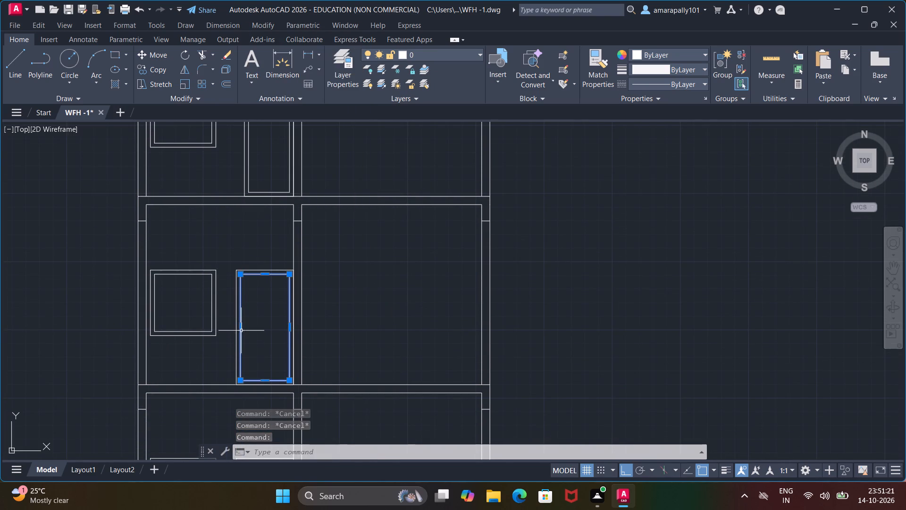
pyautogui.click(241, 329)
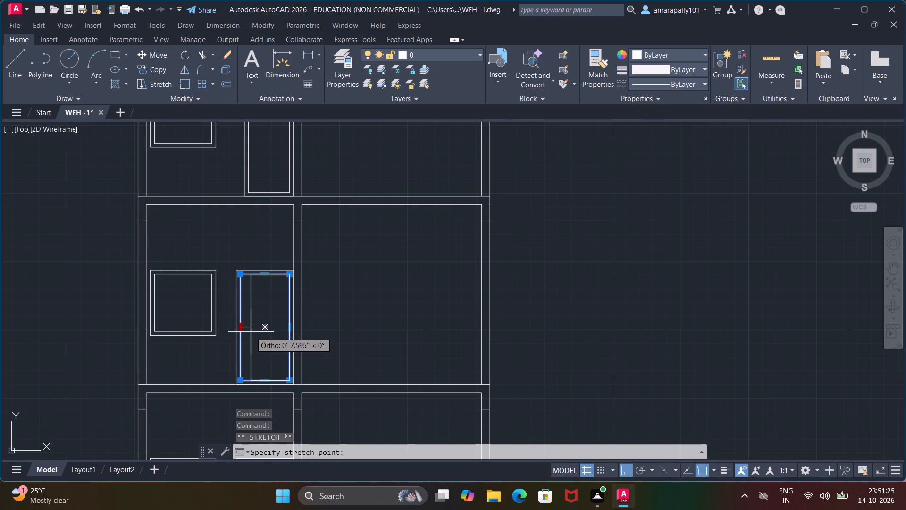
pyautogui.write('6"')
pyautogui.press('Return')
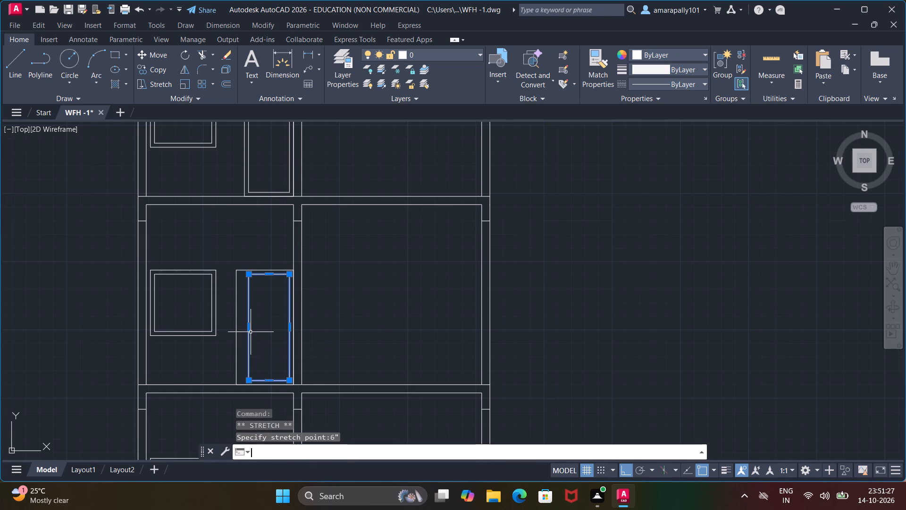
pyautogui.press('Escape')
pyautogui.click(235, 326)
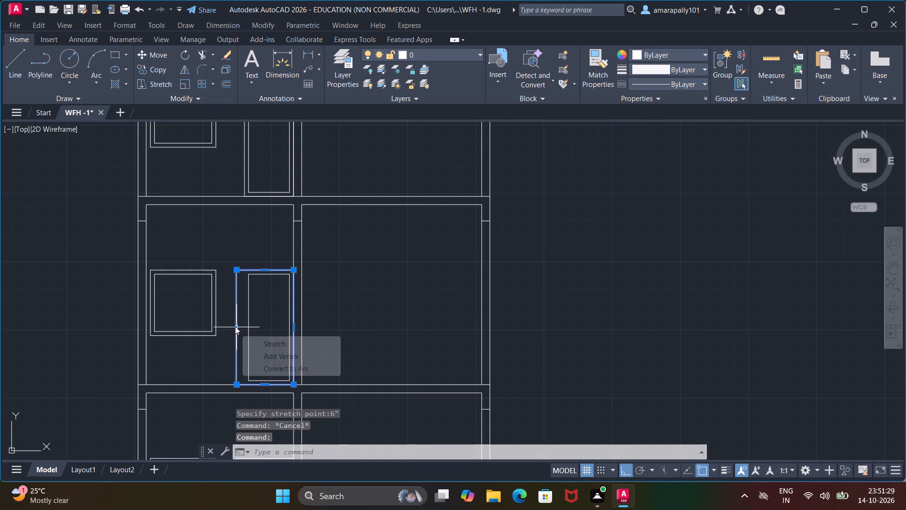
pyautogui.click(234, 326)
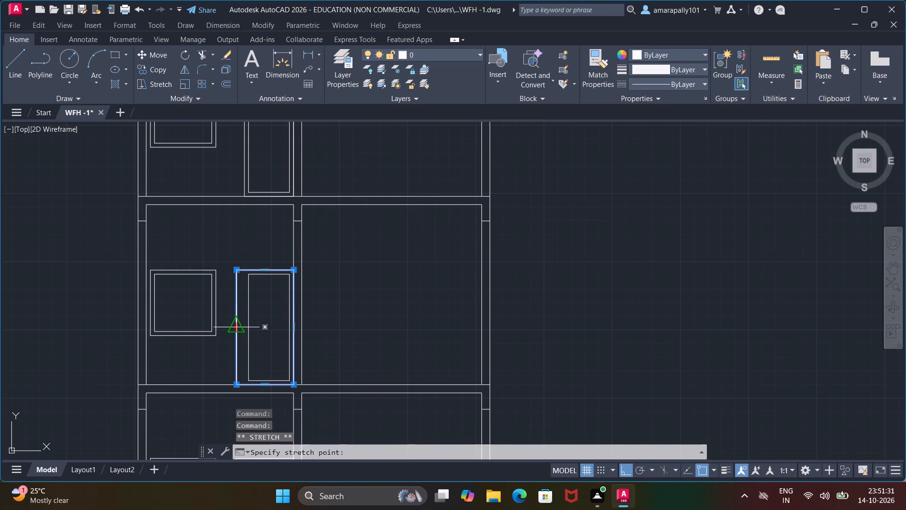
pyautogui.press('6')
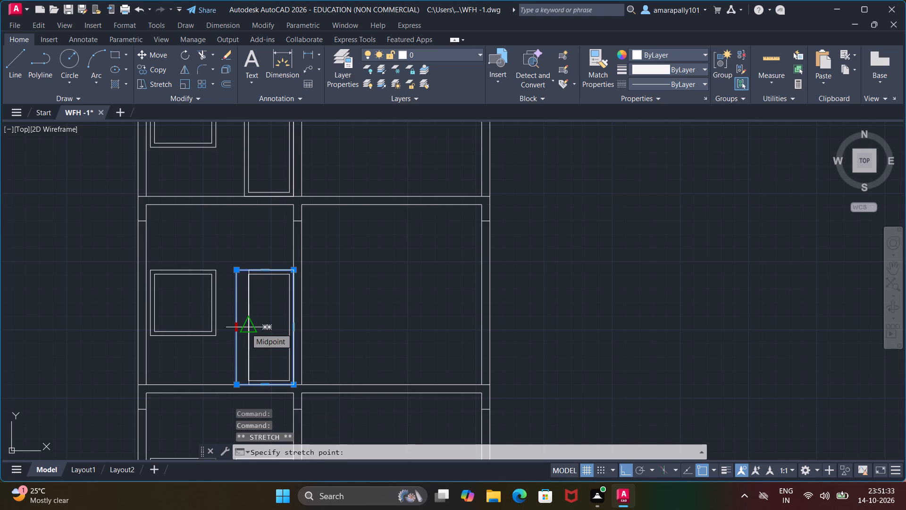
pyautogui.hotkey('shift', '"')
pyautogui.press('Return')
pyautogui.press('Escape')
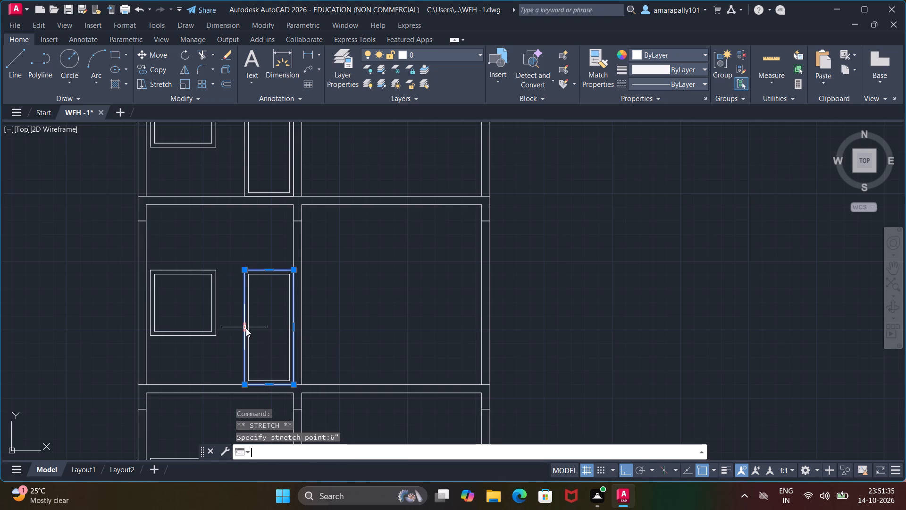
pyautogui.press('Escape')
# Narrow the lowest door storey's door by stretching the window-side edges of its inner and outer rectangles 6" toward the partition wall.
pyautogui.scroll(-2, 269, 389)
pyautogui.moveTo(243, 352); pyautogui.dragTo(248, 195, button='middle')
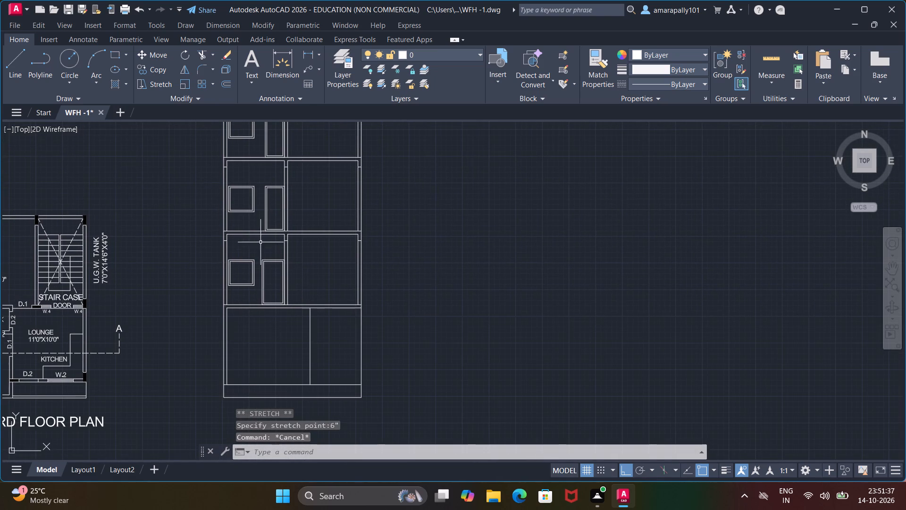
pyautogui.scroll(4, 258, 254)
pyautogui.click(293, 374)
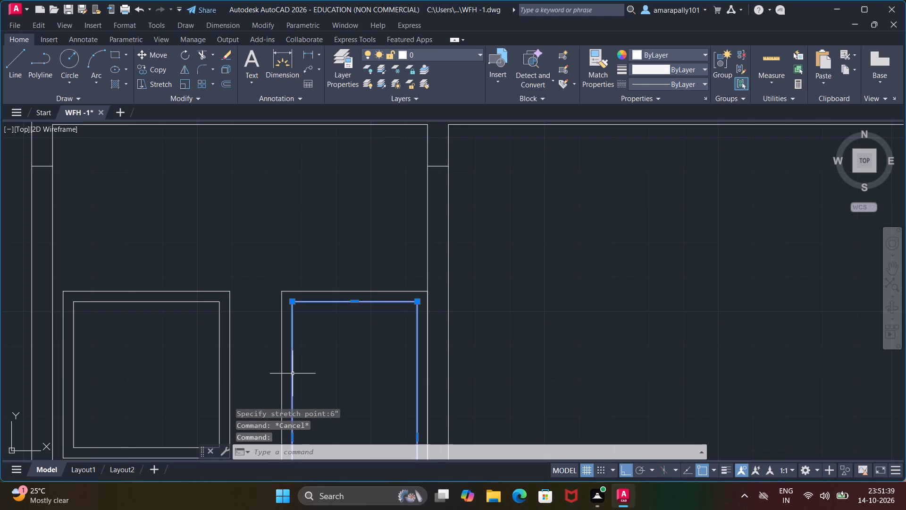
pyautogui.moveTo(330, 375); pyautogui.dragTo(276, 229, button='middle')
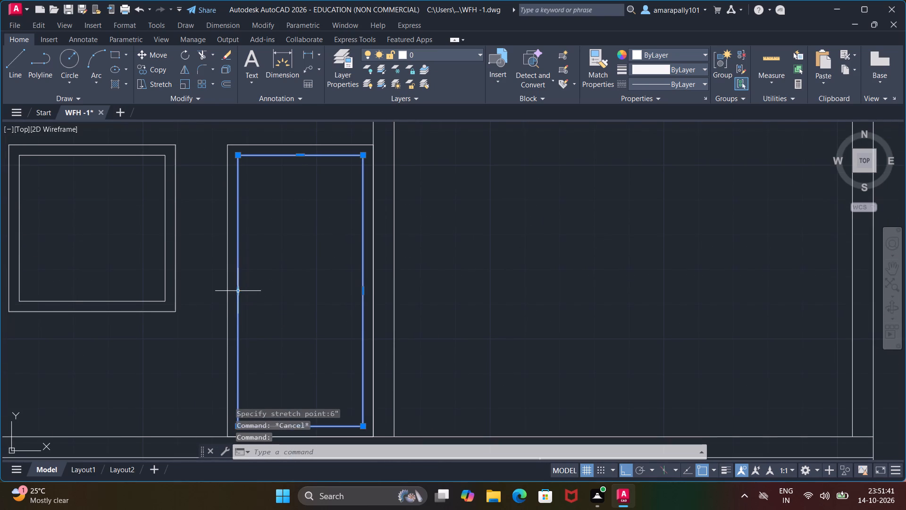
pyautogui.click(239, 291)
pyautogui.write('6"')
pyautogui.press('Return')
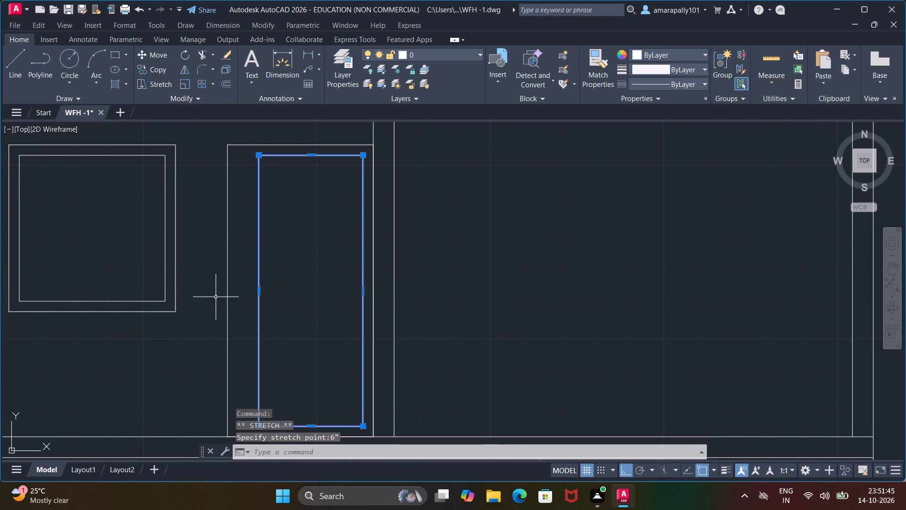
pyautogui.press('Escape')
pyautogui.click(227, 296)
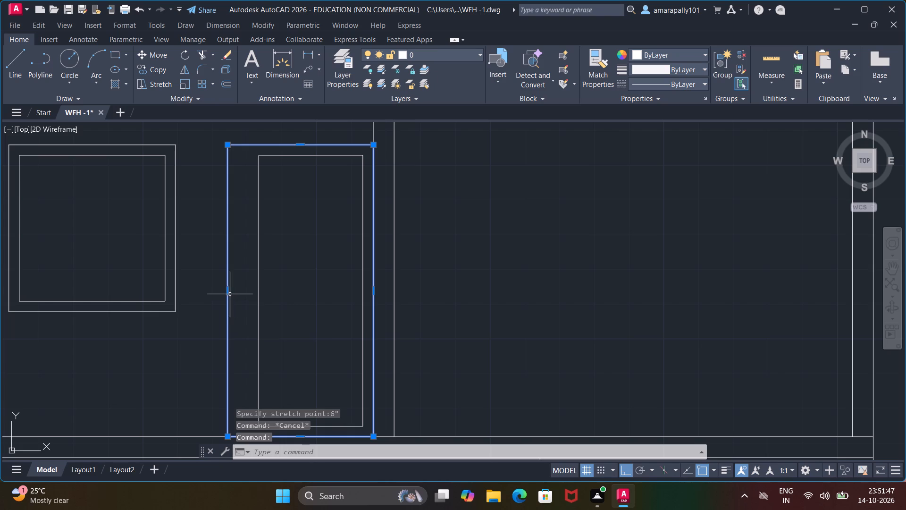
pyautogui.click(228, 293)
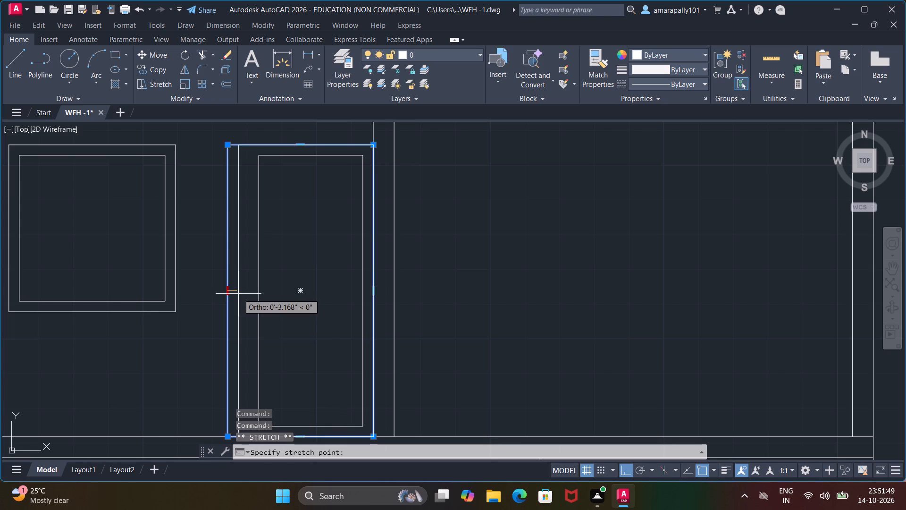
pyautogui.write('6"')
pyautogui.press('Return')
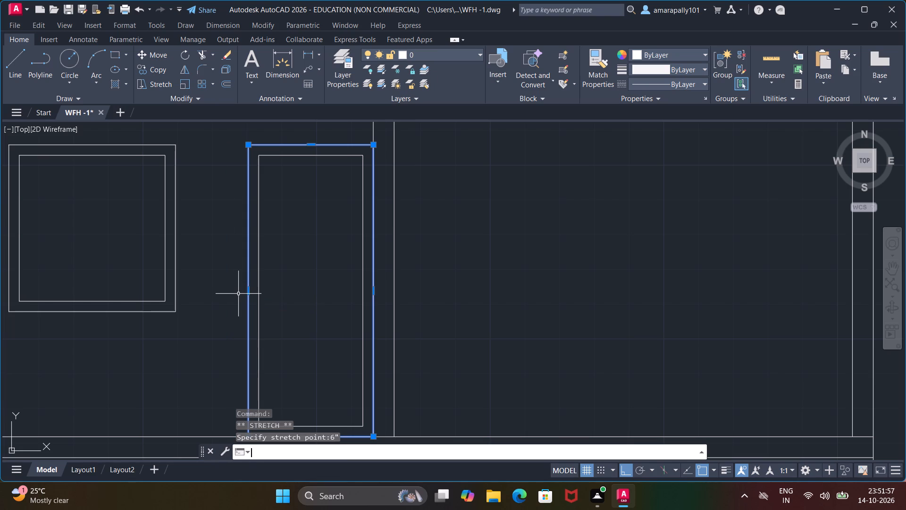
pyautogui.click(238, 294)
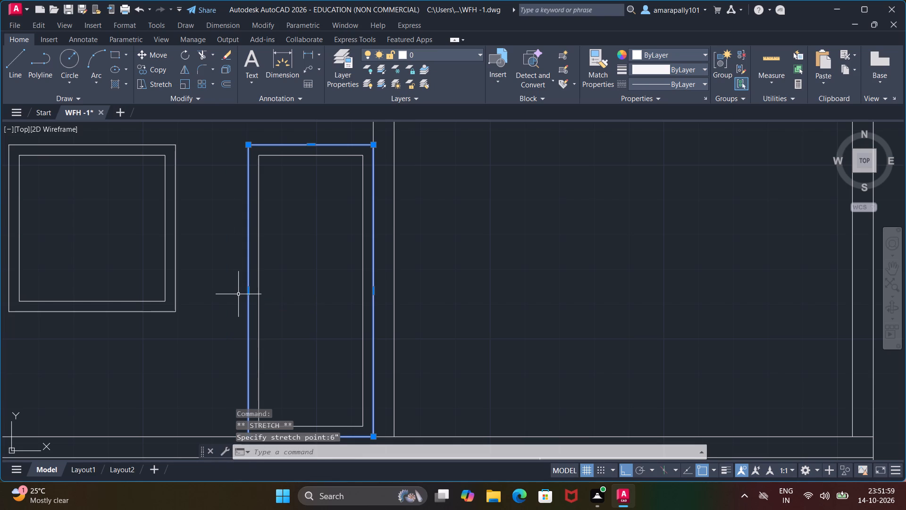
pyautogui.click(238, 294)
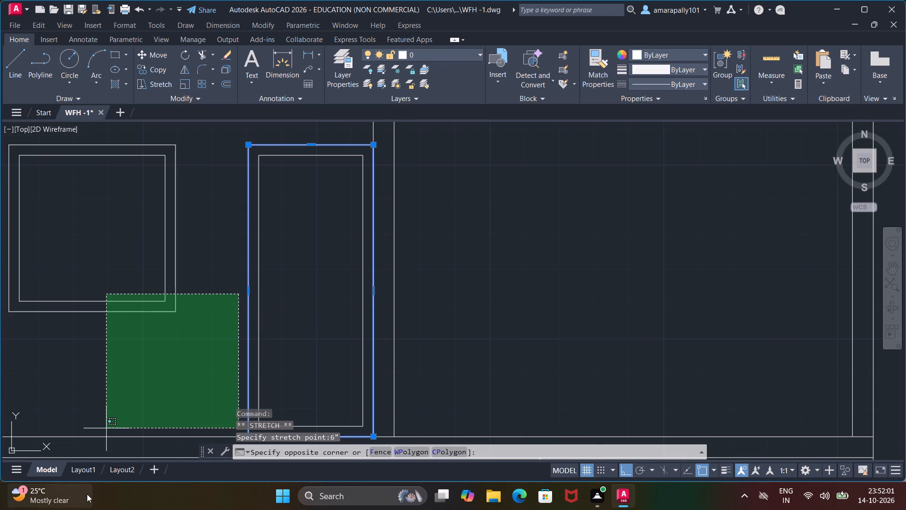
pyautogui.press('Escape')
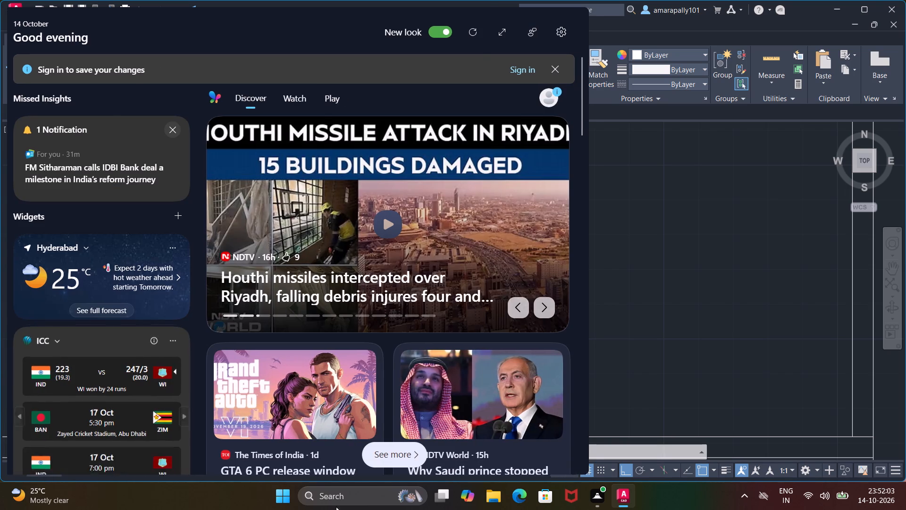
pyautogui.scroll(-3, 348, 313)
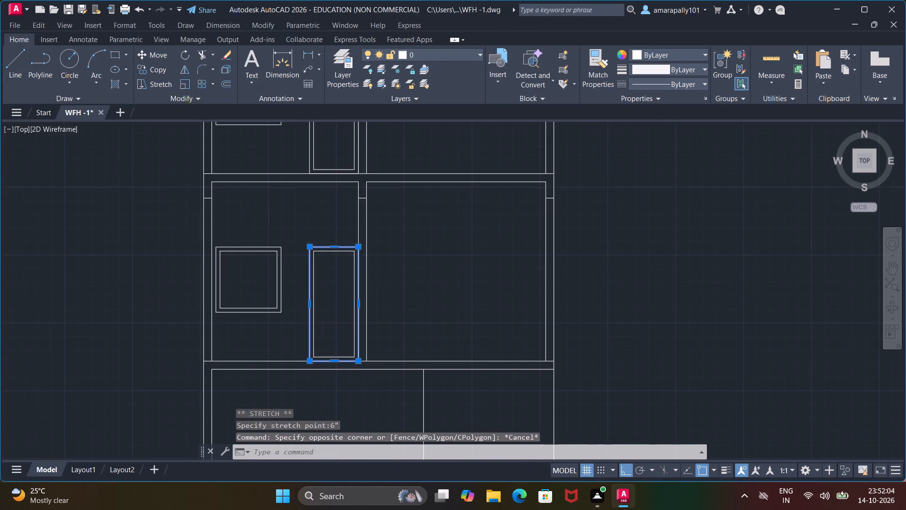
pyautogui.press('Escape')
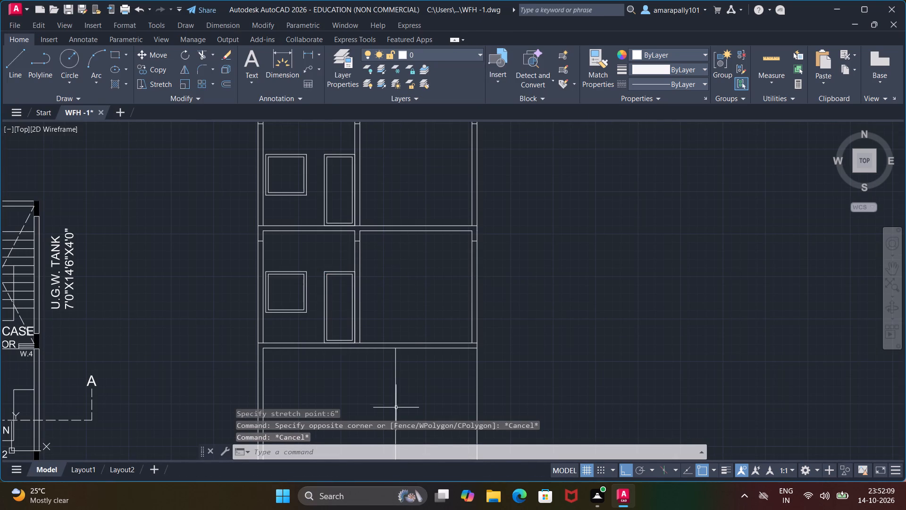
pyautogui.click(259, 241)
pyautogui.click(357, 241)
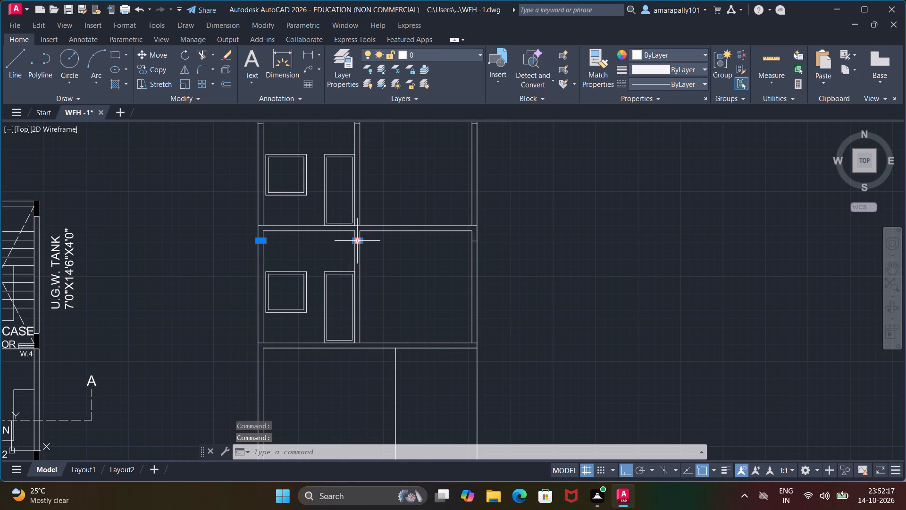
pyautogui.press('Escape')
# Copy the short beam lines in both outer walls of the lowest door storey straight down to the ground storey, beneath its ceiling slab.
pyautogui.click(258, 241)
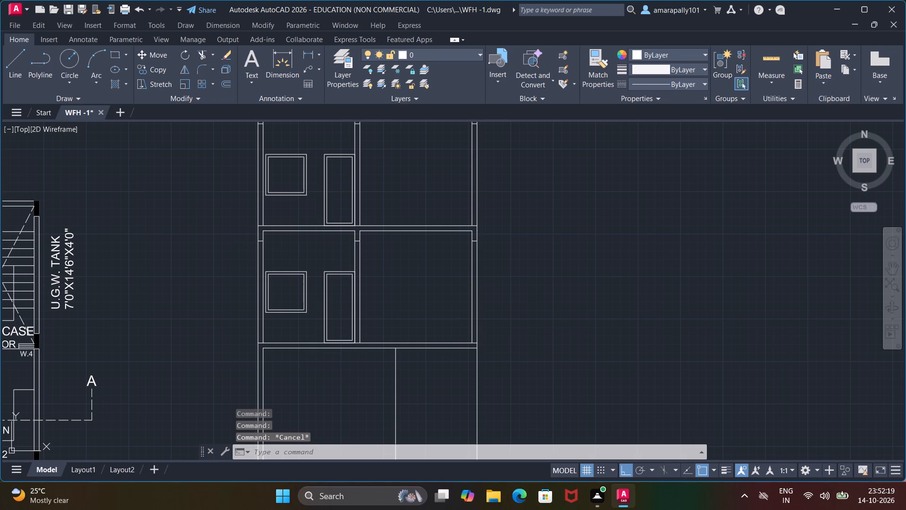
pyautogui.click(474, 241)
pyautogui.rightClick(469, 242)
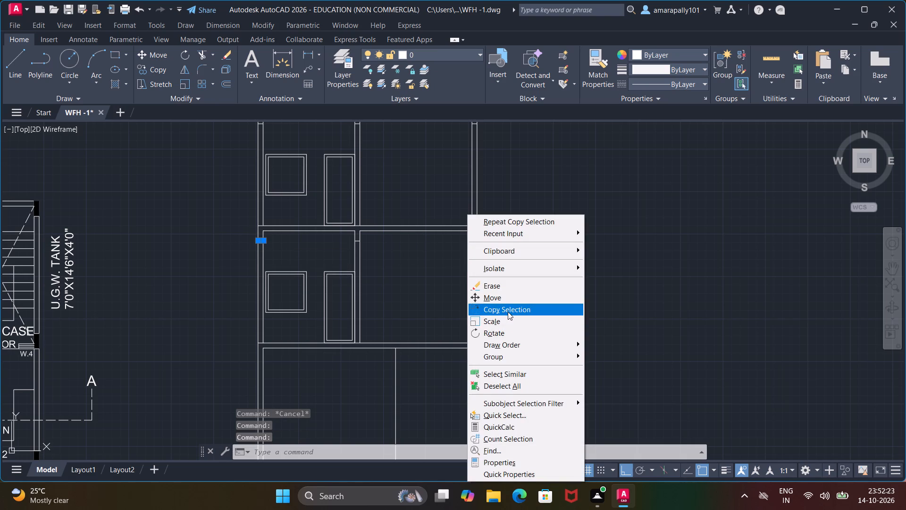
pyautogui.click(508, 312)
pyautogui.scroll(3, 260, 231)
pyautogui.click(250, 211)
pyautogui.scroll(-3, 254, 345)
pyautogui.moveTo(254, 346); pyautogui.dragTo(247, 258, button='middle')
pyautogui.scroll(3, 243, 349)
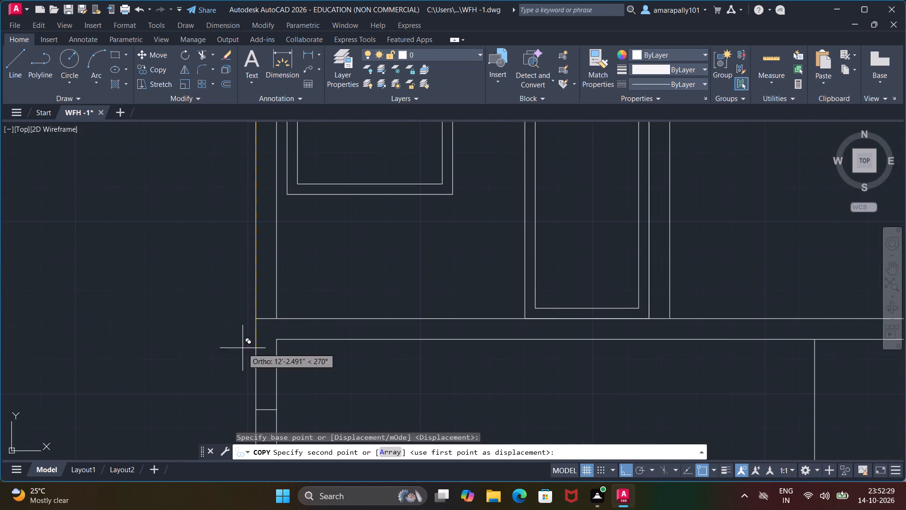
pyautogui.click(256, 322)
pyautogui.scroll(-2, 352, 374)
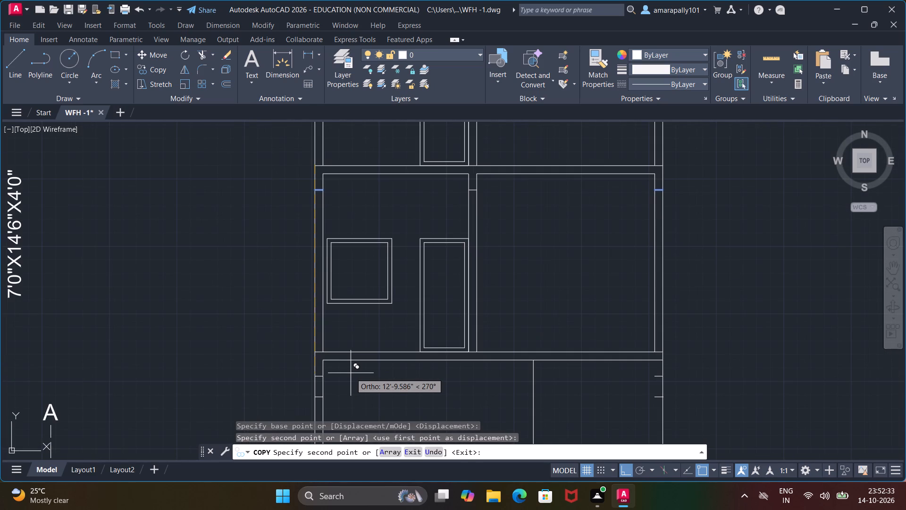
pyautogui.press('Escape')
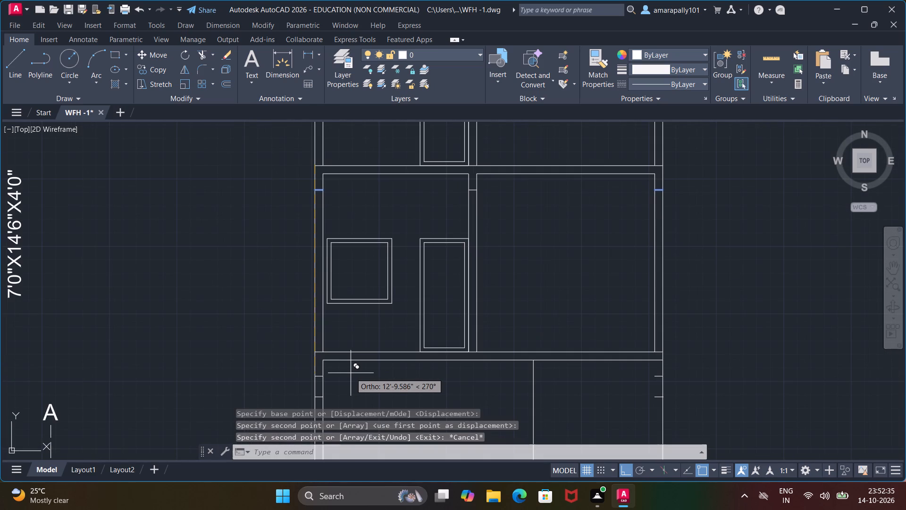
pyautogui.press('Escape')
pyautogui.press('Escape')
pyautogui.press('Escape')
# Stretch the inner line of the right-hand outer wall down through the ground storey to the line at the top of the base band.
pyautogui.moveTo(630, 396); pyautogui.dragTo(502, 295, button='middle')
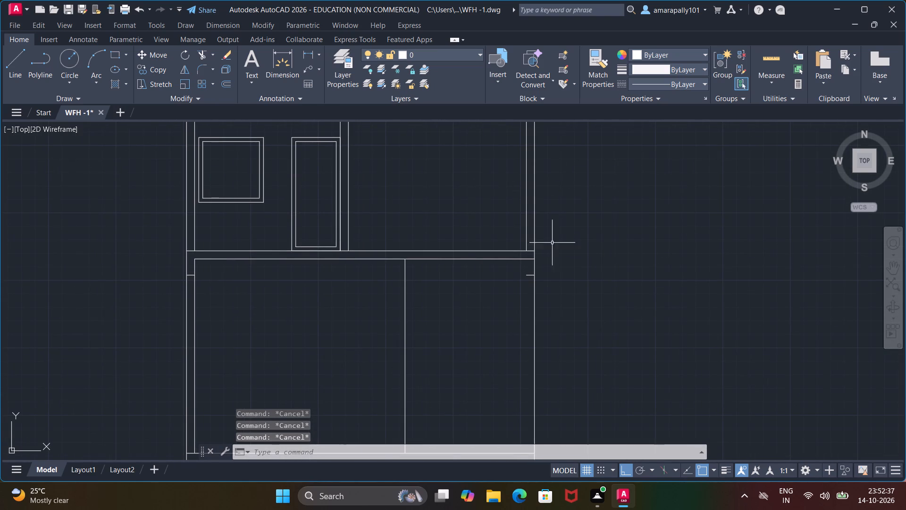
pyautogui.click(527, 237)
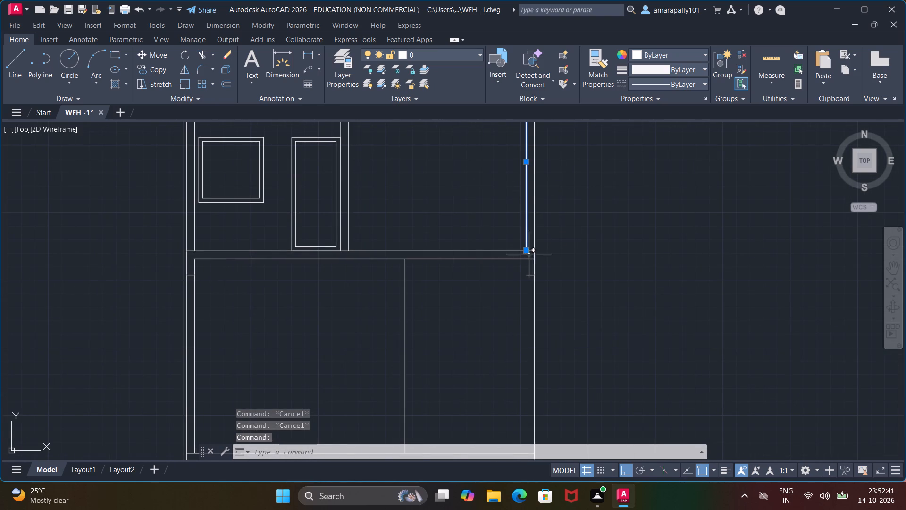
pyautogui.click(528, 254)
pyautogui.moveTo(525, 332); pyautogui.dragTo(502, 239, button='middle')
pyautogui.scroll(-1, 525, 332)
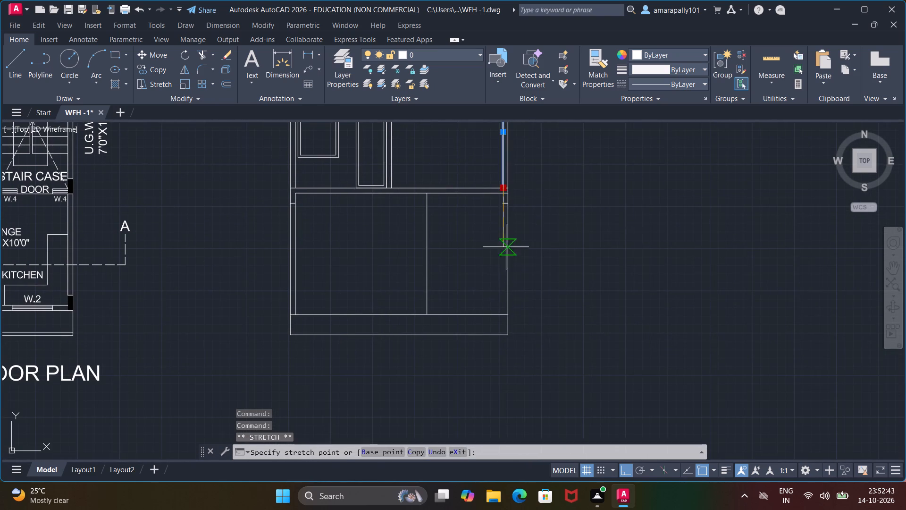
pyautogui.scroll(-1, 514, 342)
pyautogui.scroll(3, 514, 342)
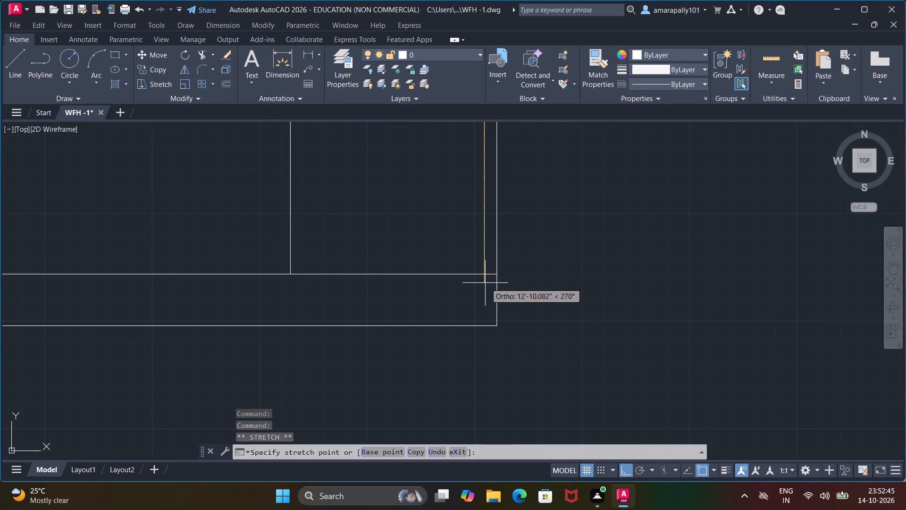
pyautogui.click(485, 278)
pyautogui.press('Escape')
pyautogui.press('Escape')
pyautogui.scroll(-1, 538, 276)
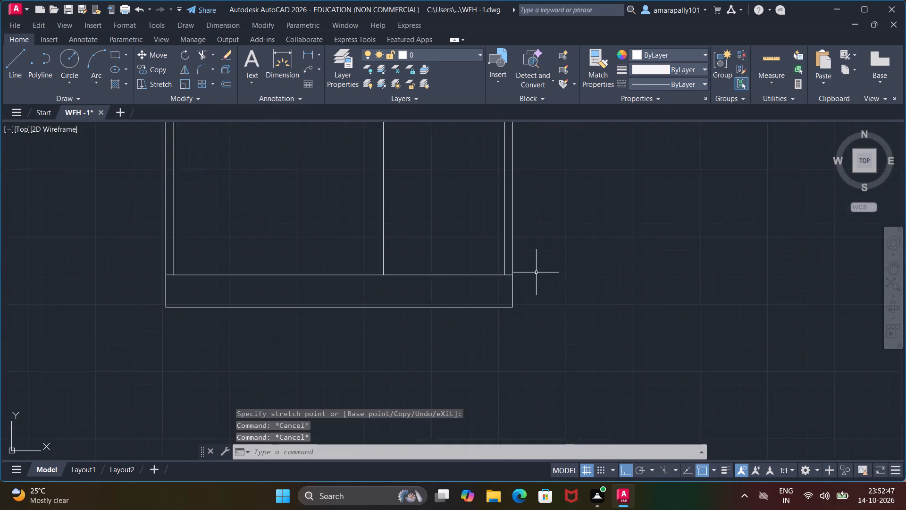
# Trim the right-hand wall's inner line inside the ground storey's ceiling slab and the slab's bottom line across the wall thickness.
pyautogui.scroll(-1, 536, 272)
pyautogui.scroll(4, 506, 270)
pyautogui.moveTo(507, 268); pyautogui.dragTo(505, 408, button='middle')
pyautogui.scroll(-1, 505, 410)
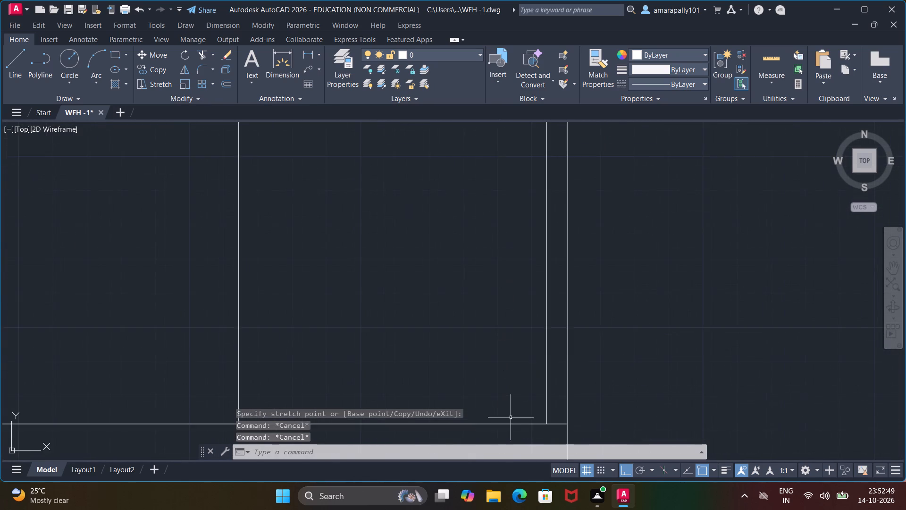
pyautogui.scroll(-3, 511, 417)
pyautogui.moveTo(494, 375); pyautogui.dragTo(487, 447, button='middle')
pyautogui.write('TR')
pyautogui.press('Return')
pyautogui.press('Return')
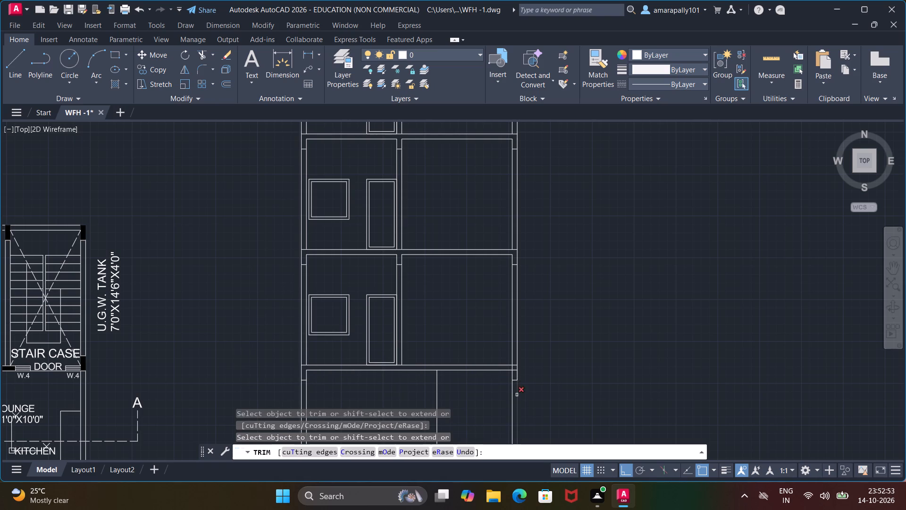
pyautogui.scroll(2, 505, 368)
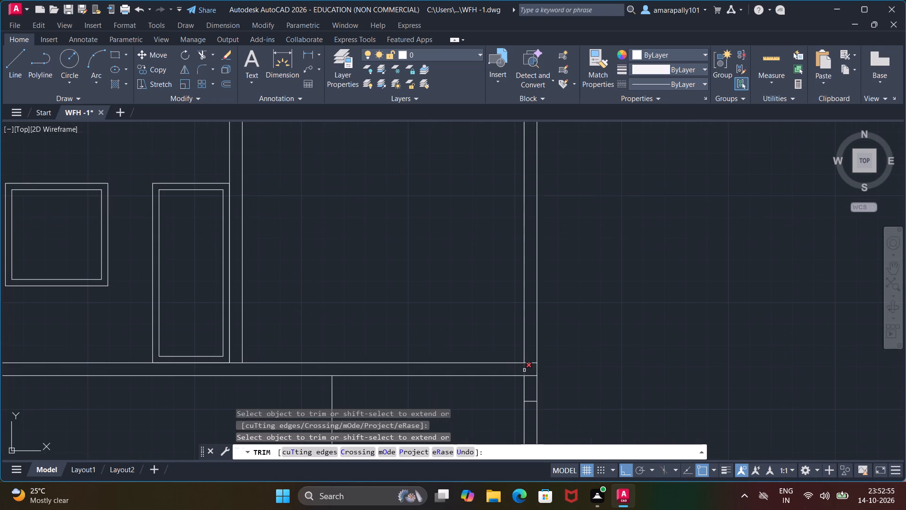
pyautogui.click(524, 370)
pyautogui.click(528, 375)
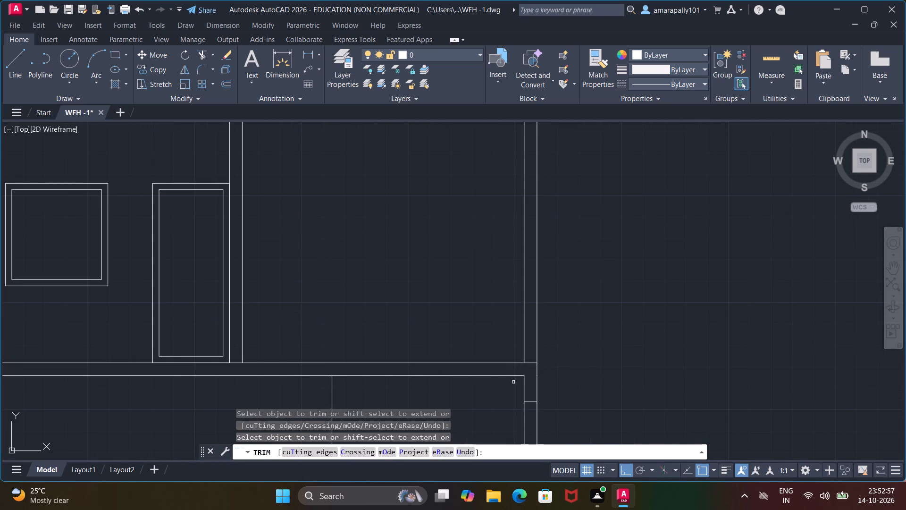
pyautogui.scroll(-2, 440, 404)
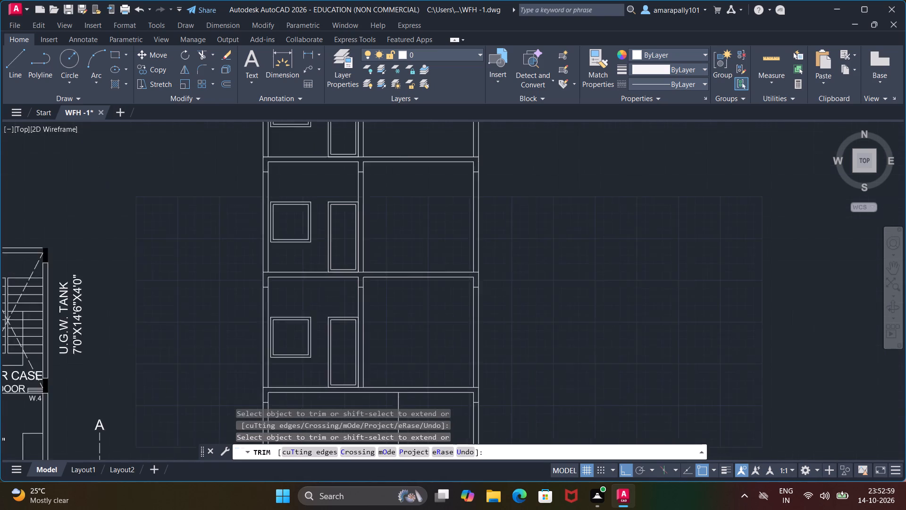
pyautogui.scroll(-1, 440, 404)
pyautogui.moveTo(439, 404); pyautogui.dragTo(397, 274, button='middle')
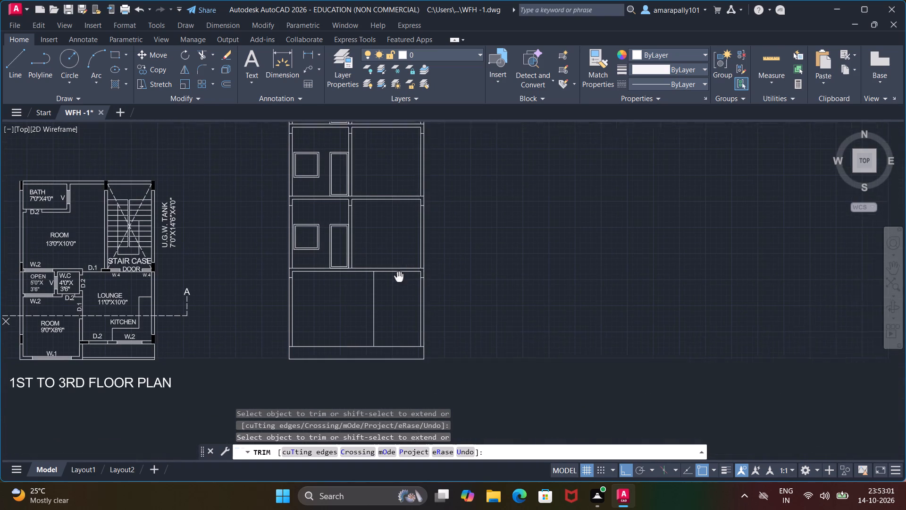
pyautogui.moveTo(397, 274); pyautogui.dragTo(396, 265, button='middle')
pyautogui.middleClick(396, 265)
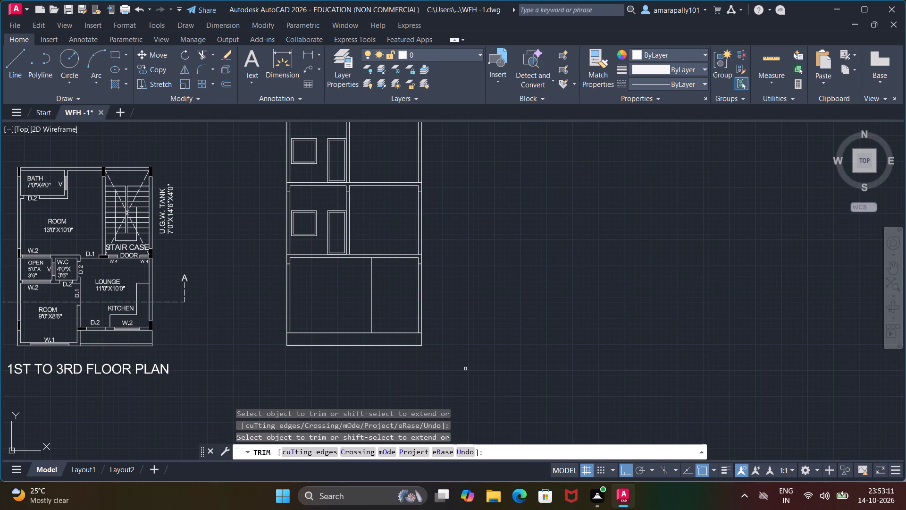
pyautogui.scroll(1, 465, 368)
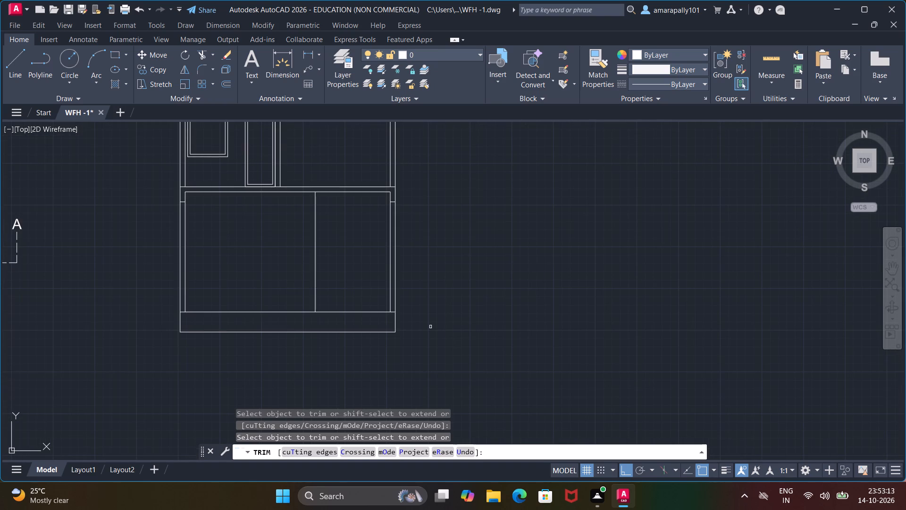
pyautogui.press('Escape')
pyautogui.press('Escape')
pyautogui.press('Escape')
pyautogui.press('Escape')
pyautogui.press('Escape')
pyautogui.press('Escape')
pyautogui.press('Escape')
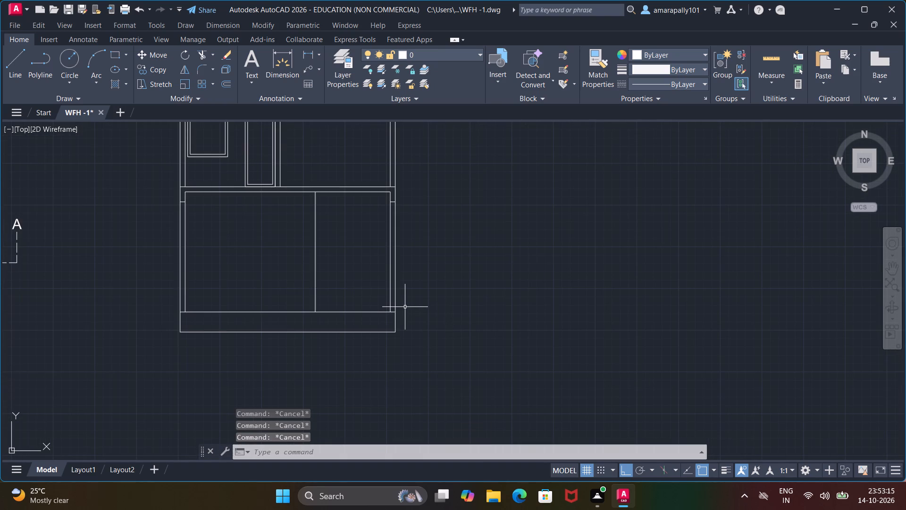
# Offset the right-hand outer wall's outer line 5' inward within the ground storey.
pyautogui.press('o')
pyautogui.press('f')
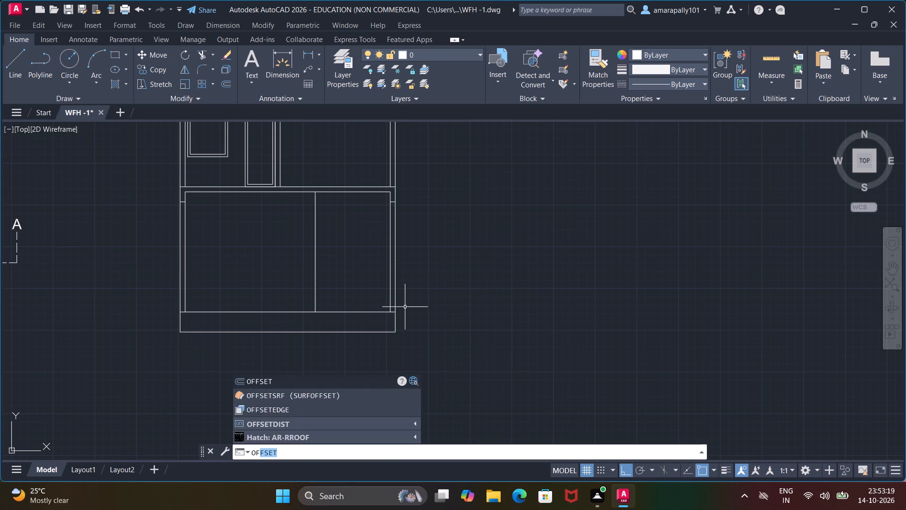
pyautogui.press('Return')
pyautogui.click(395, 302)
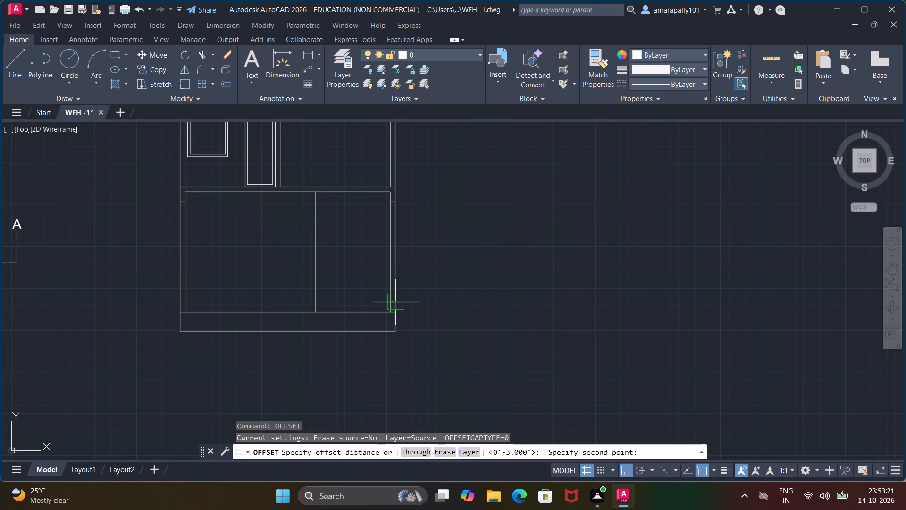
pyautogui.press('5')
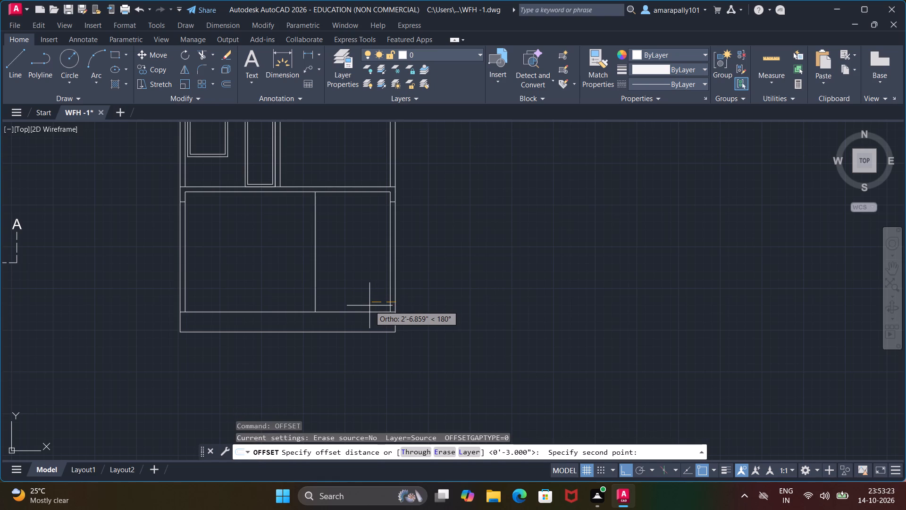
pyautogui.press("'")
pyautogui.press('Return')
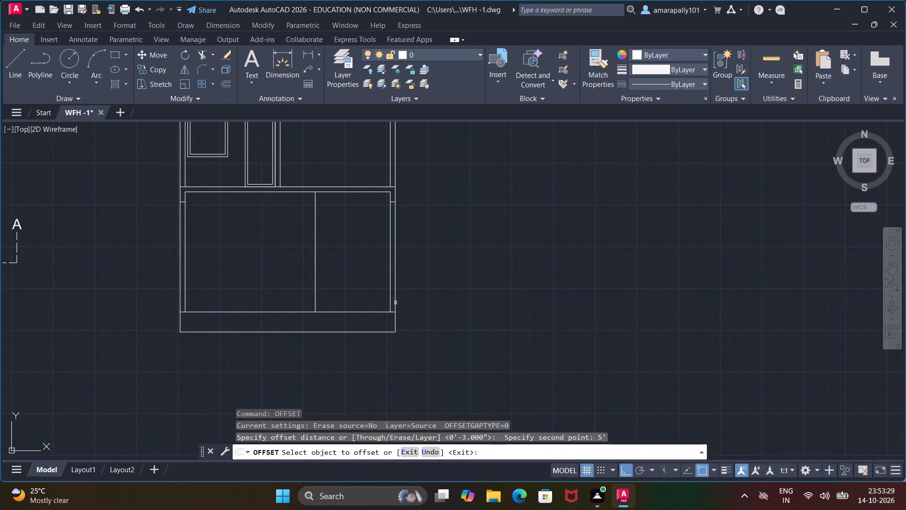
pyautogui.click(395, 303)
pyautogui.click(369, 303)
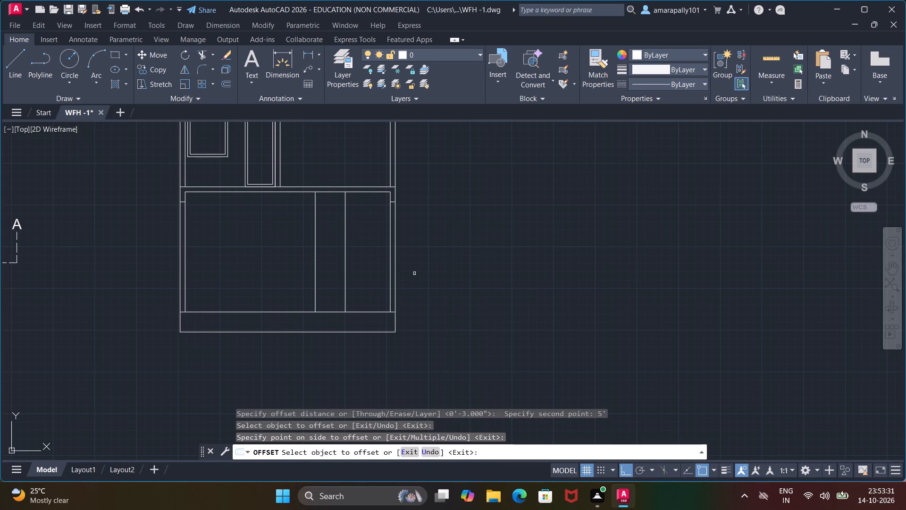
pyautogui.press('Escape')
pyautogui.press('Escape')
pyautogui.press('Escape')
# Copy the new vertical line in the ground storey 6" toward the right-hand outer wall to form a partition wall.
pyautogui.click(346, 271)
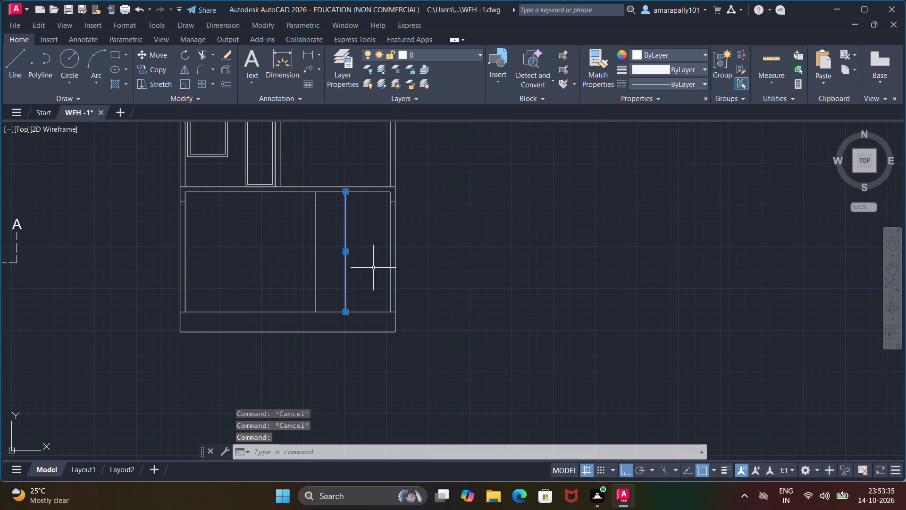
pyautogui.rightClick(371, 268)
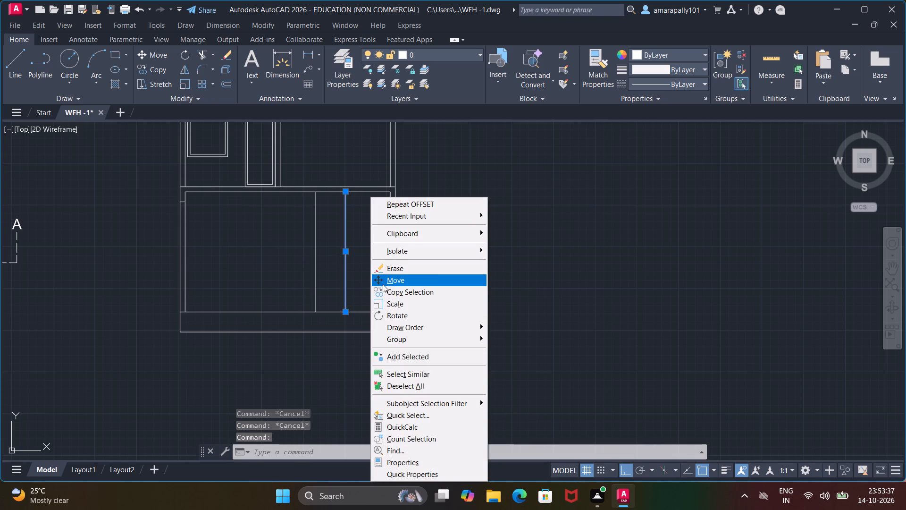
pyautogui.click(383, 288)
pyautogui.click(346, 312)
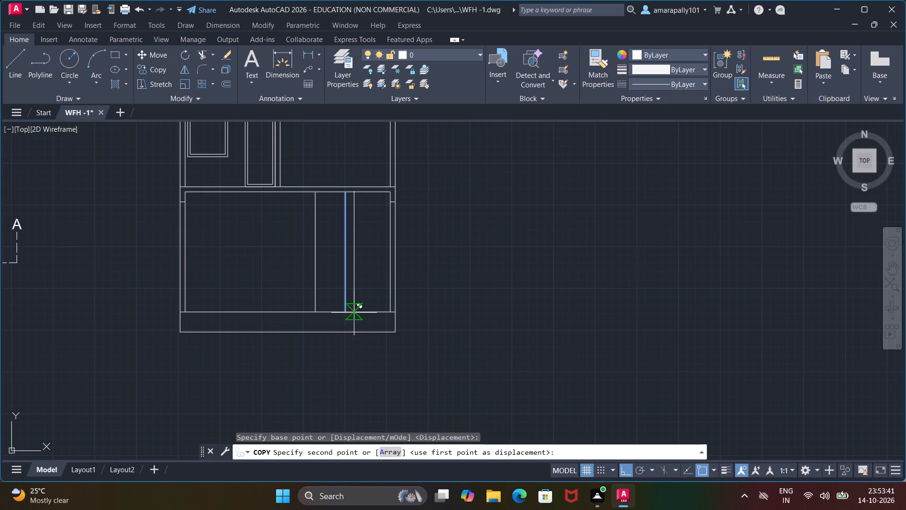
pyautogui.write('6"')
pyautogui.press('Return')
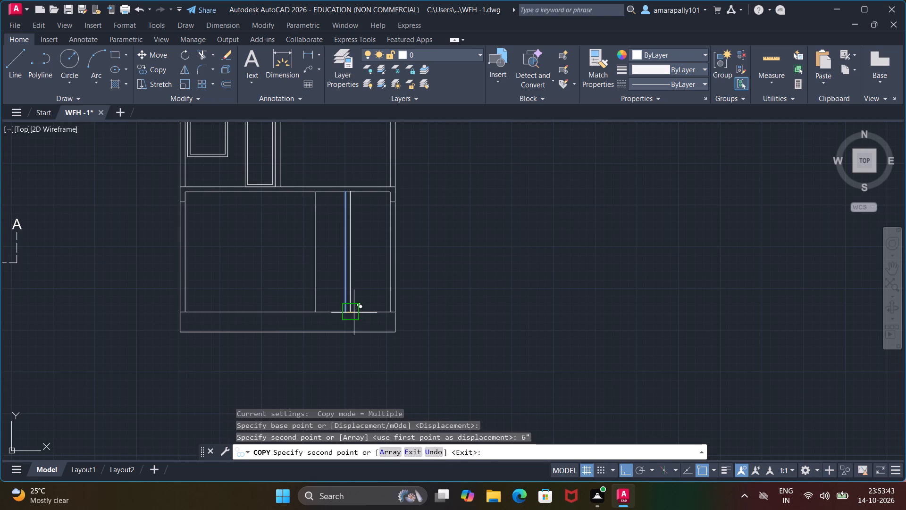
pyautogui.press('Escape')
pyautogui.press('Escape')
pyautogui.press('Escape')
pyautogui.press('Escape')
pyautogui.press('Escape')
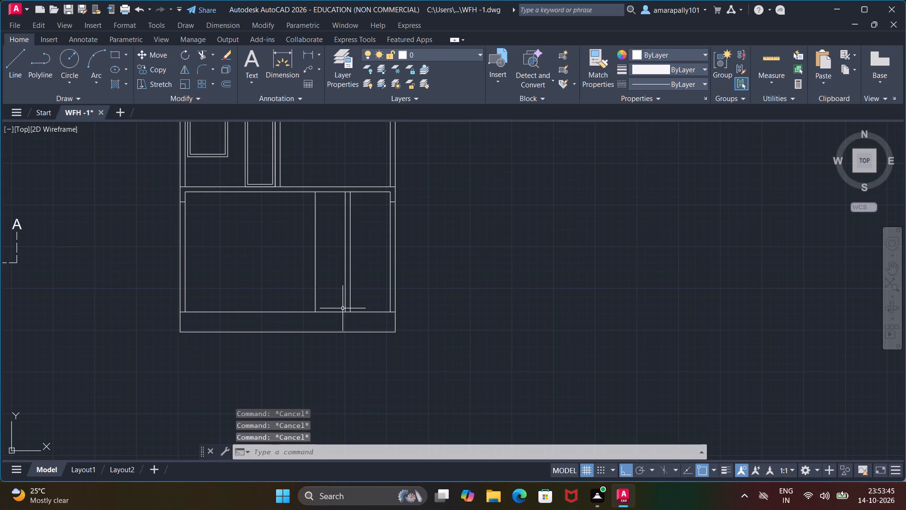
# Trim the ceiling slab's bottom line between the two faces of the new ground-storey partition wall.
pyautogui.write('TR')
pyautogui.press('Return')
pyautogui.press('Return')
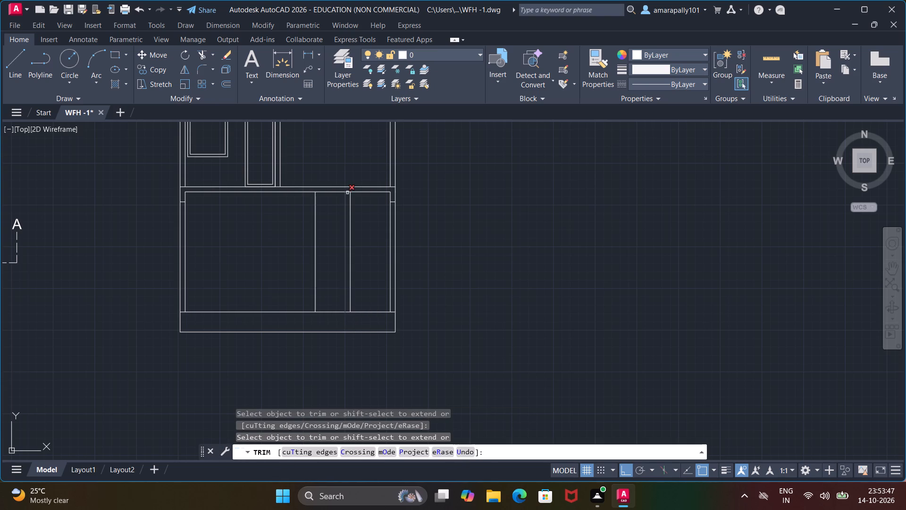
pyautogui.click(347, 192)
pyautogui.press('Escape')
pyautogui.press('Escape')
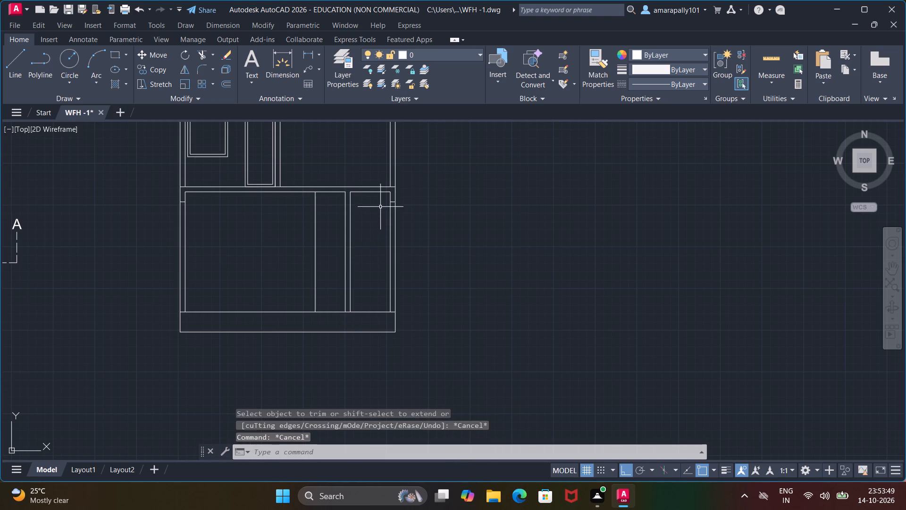
pyautogui.press('Escape')
pyautogui.press('Escape')
# Copy the short beam line from the ground storey's right-hand outer wall straight across into the new partition wall.
pyautogui.click(394, 203)
pyautogui.rightClick(389, 211)
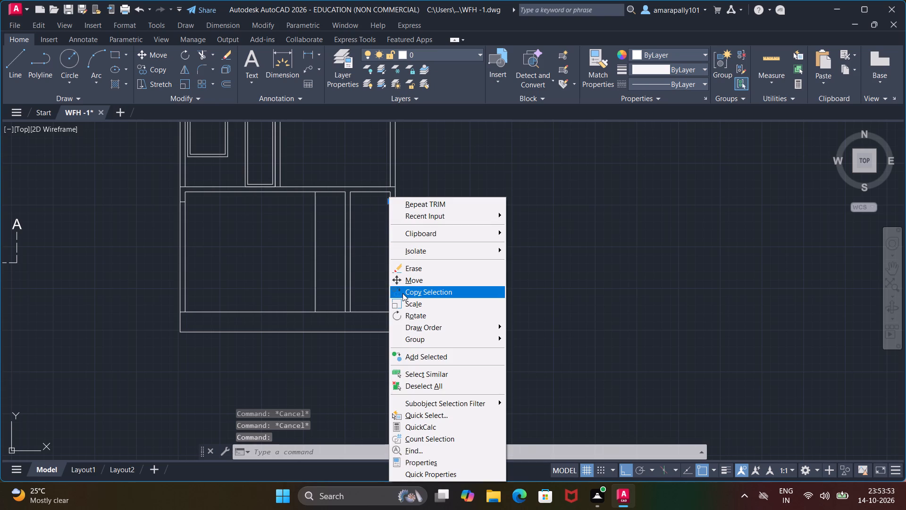
pyautogui.click(402, 292)
pyautogui.scroll(4, 390, 208)
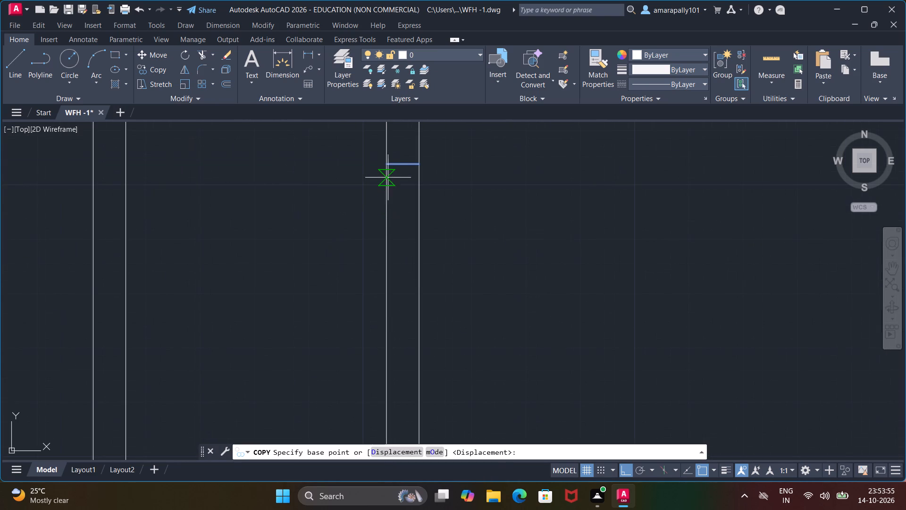
pyautogui.click(386, 166)
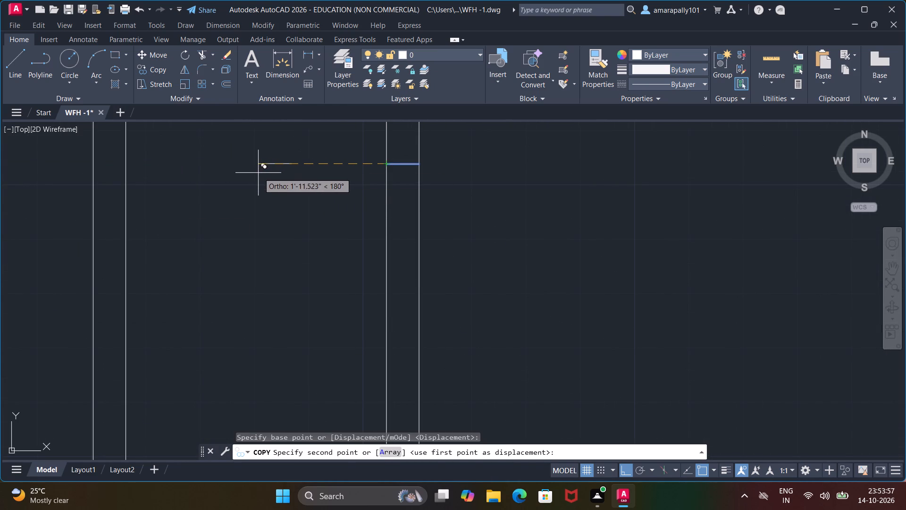
pyautogui.click(95, 166)
pyautogui.scroll(-2, 132, 211)
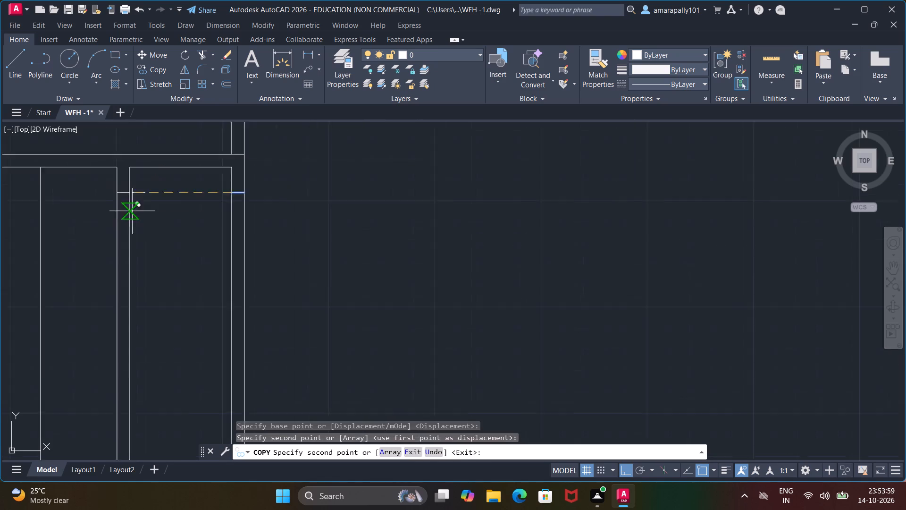
pyautogui.scroll(-2, 132, 212)
pyautogui.press('Escape')
pyautogui.press('Escape')
pyautogui.scroll(-1, 187, 286)
pyautogui.press('Escape')
pyautogui.press('Escape')
pyautogui.scroll(-1, 187, 286)
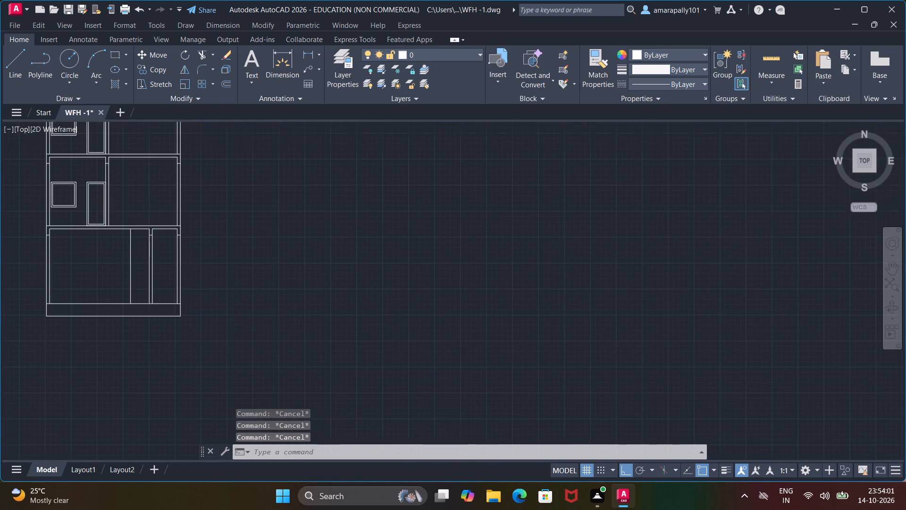
pyautogui.scroll(-2, 187, 286)
pyautogui.press('Escape')
# Copy the line at the top of the base band downward at 6", 1' and 1.5' to divide the band into steps.
pyautogui.scroll(4, 139, 292)
pyautogui.scroll(2, 273, 298)
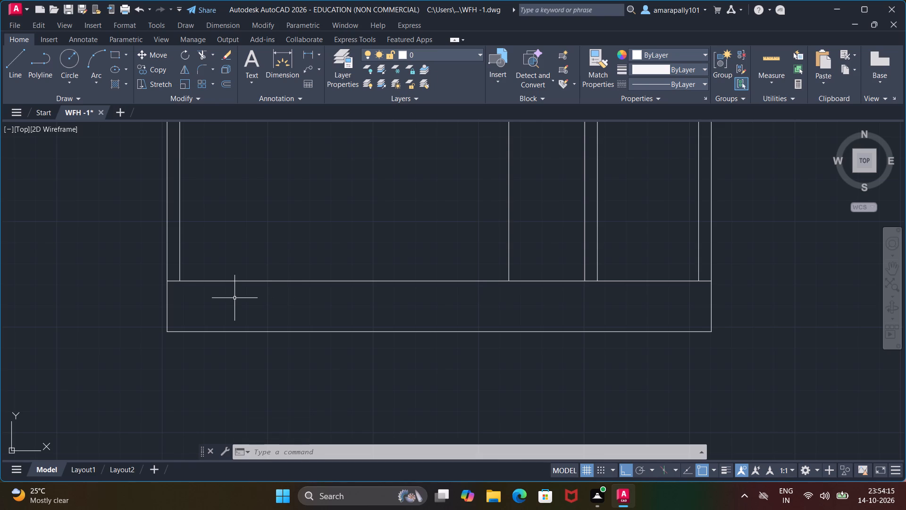
pyautogui.click(194, 280)
pyautogui.rightClick(271, 327)
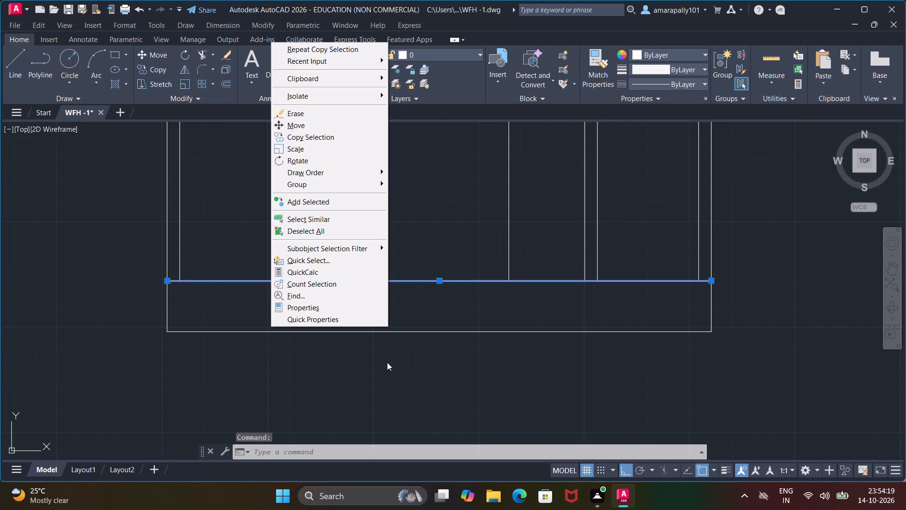
pyautogui.click(316, 135)
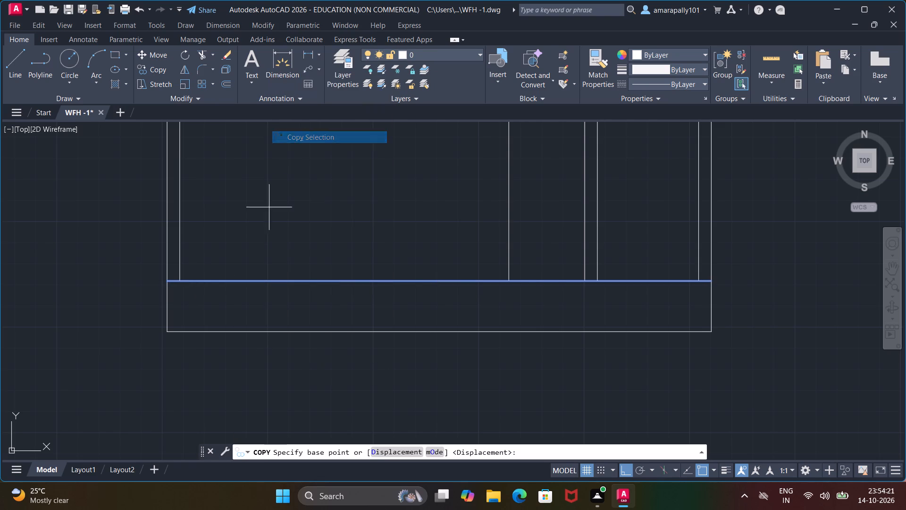
pyautogui.click(167, 283)
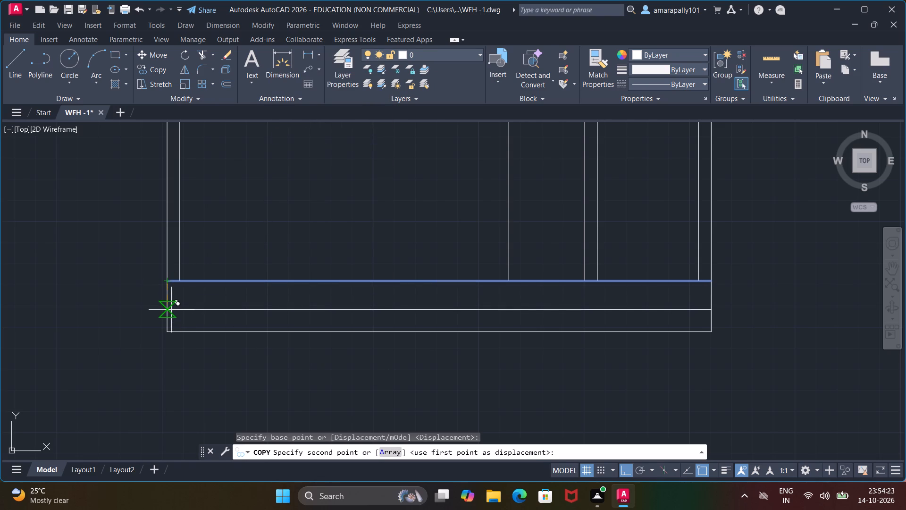
pyautogui.press('6')
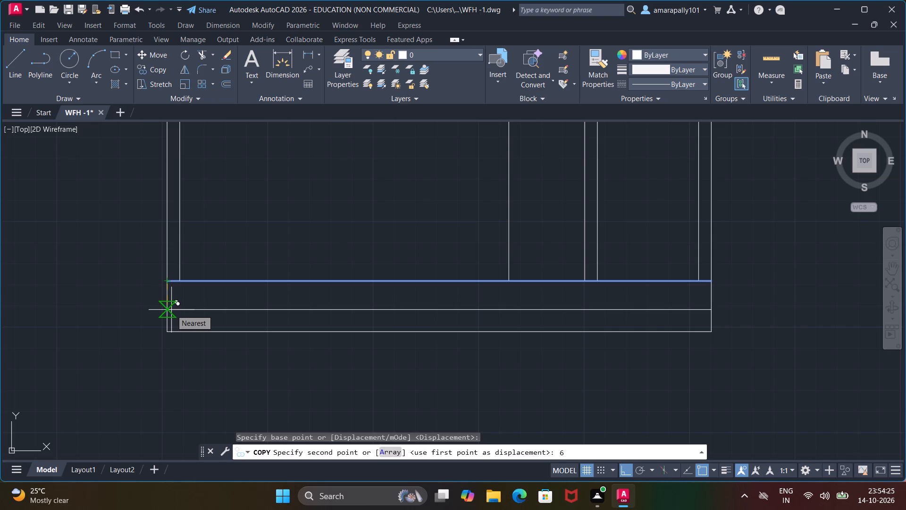
pyautogui.hotkey('shift', '"')
pyautogui.press('Return')
pyautogui.press('1')
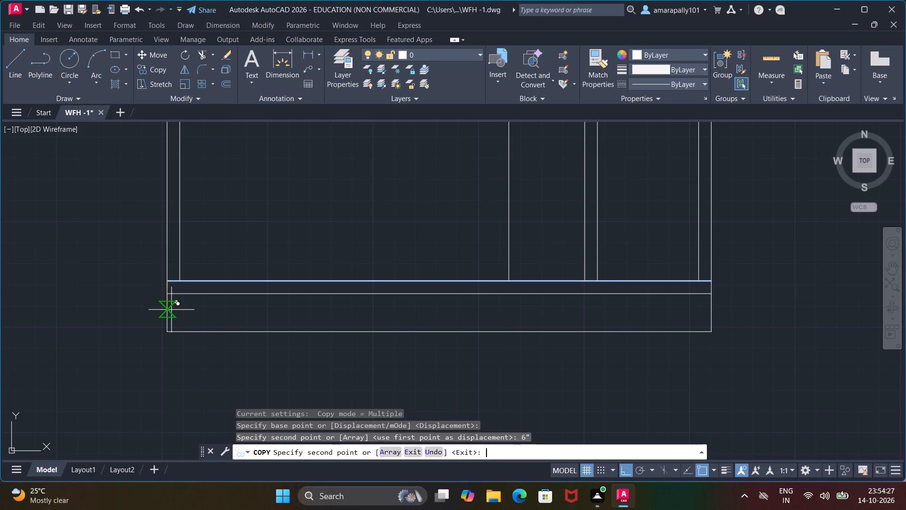
pyautogui.press("'")
pyautogui.press('Return')
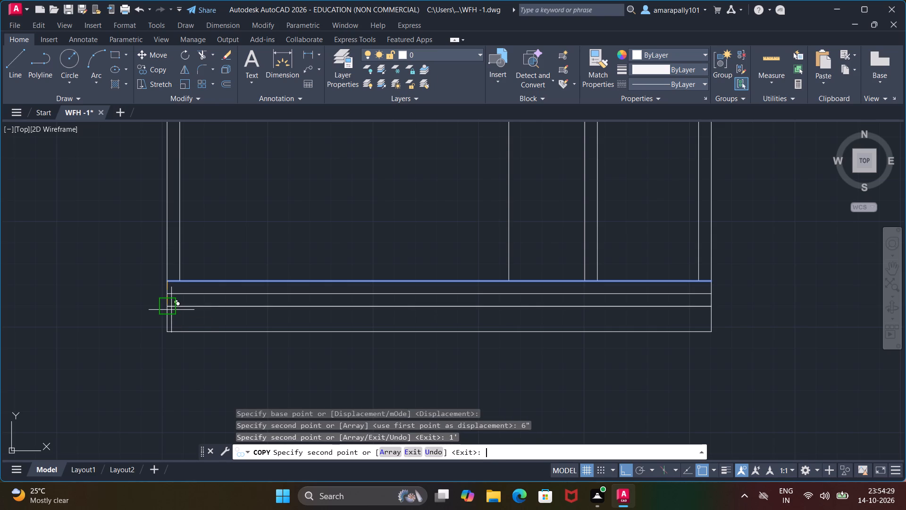
pyautogui.write("1.5'")
pyautogui.press('Return')
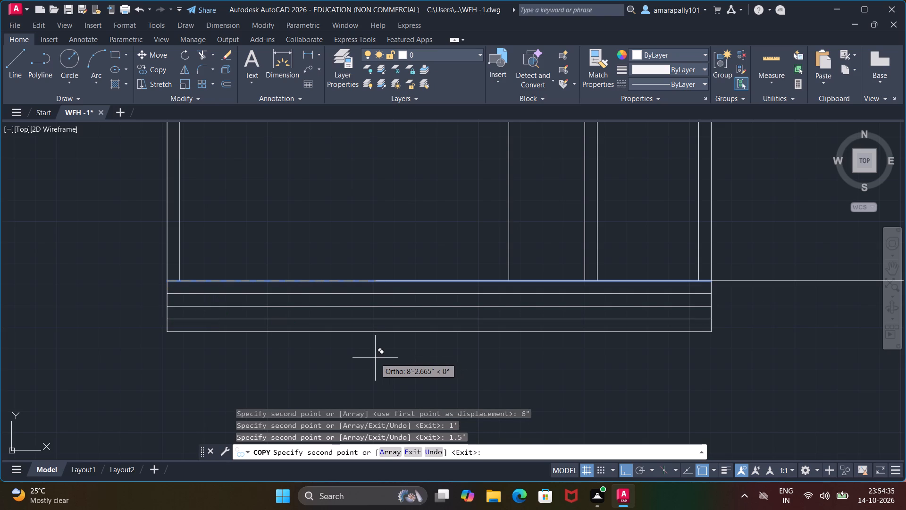
pyautogui.press('Escape')
pyautogui.press('Escape')
pyautogui.press('Escape')
pyautogui.press('Escape')
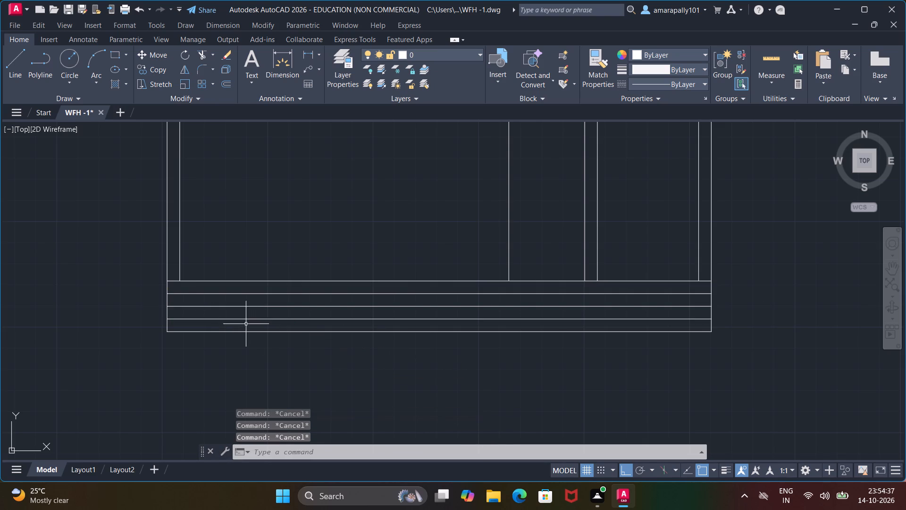
pyautogui.press('Escape')
pyautogui.press('Escape')
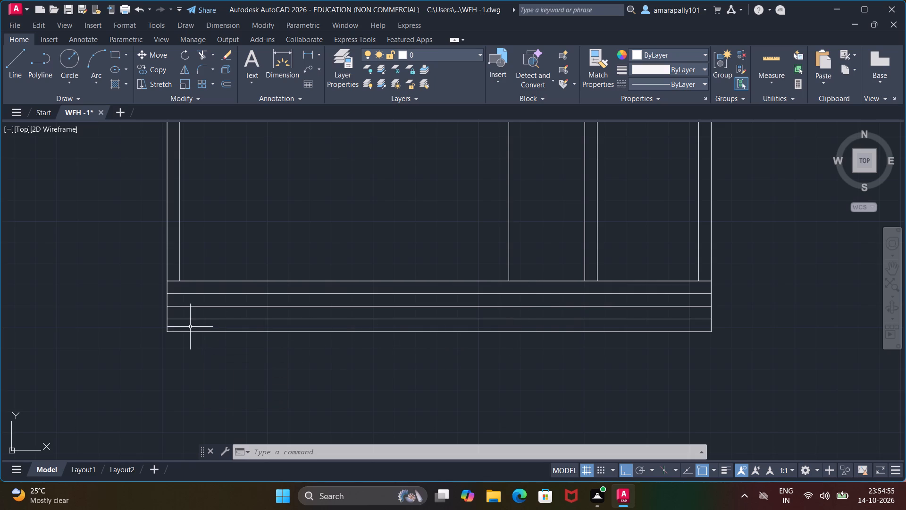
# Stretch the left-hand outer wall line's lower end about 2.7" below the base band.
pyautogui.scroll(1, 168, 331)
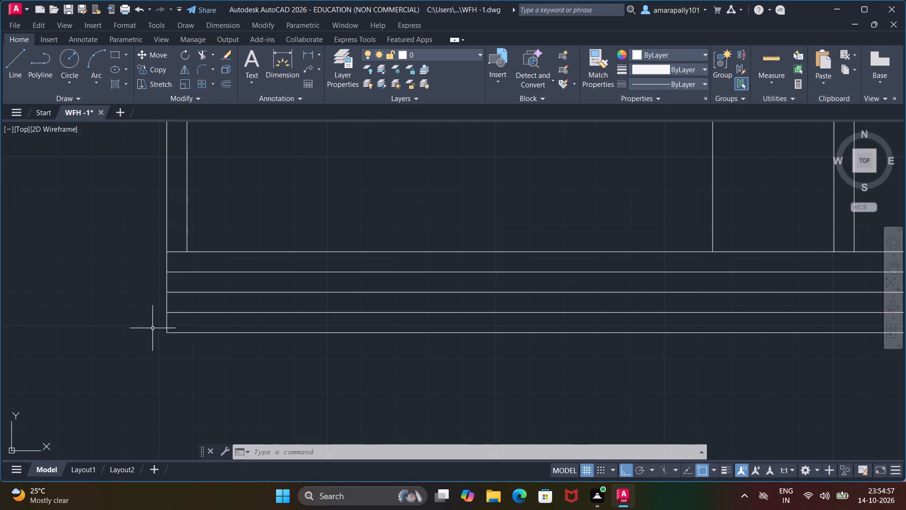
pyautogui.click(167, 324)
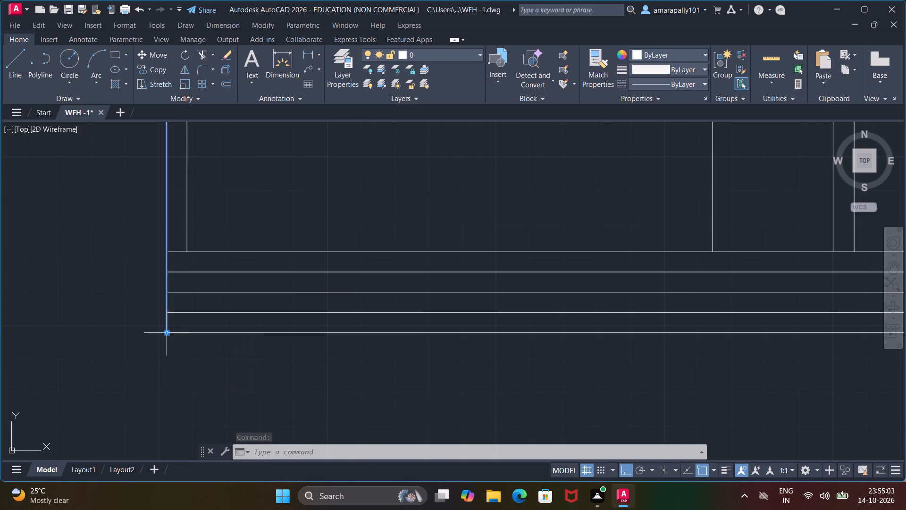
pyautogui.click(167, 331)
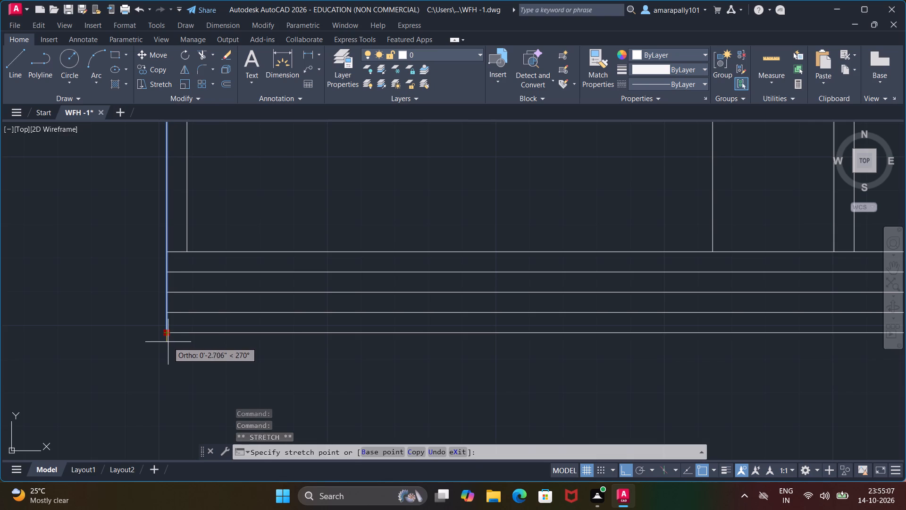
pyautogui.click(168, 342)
# Stretch the lower end of the base band's right-hand edge line 3" downward.
pyautogui.scroll(-1, 349, 338)
pyautogui.moveTo(337, 335); pyautogui.dragTo(128, 309, button='middle')
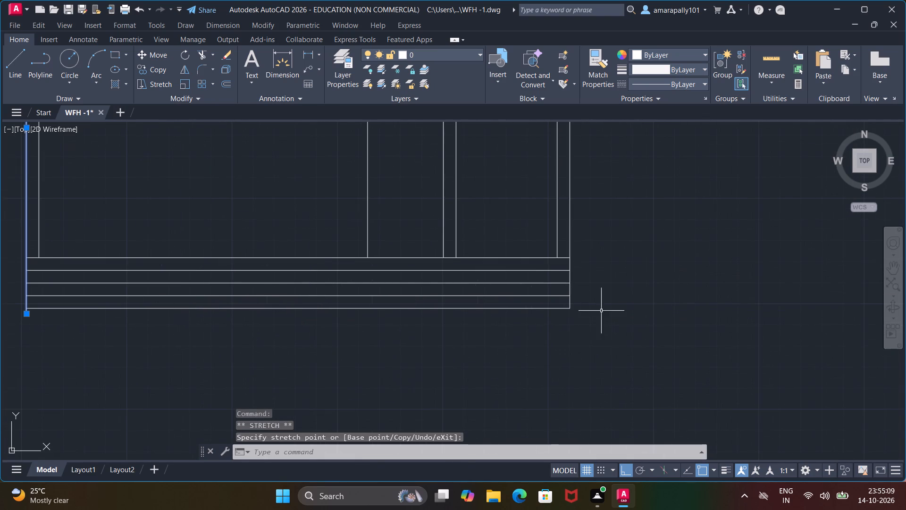
pyautogui.click(570, 289)
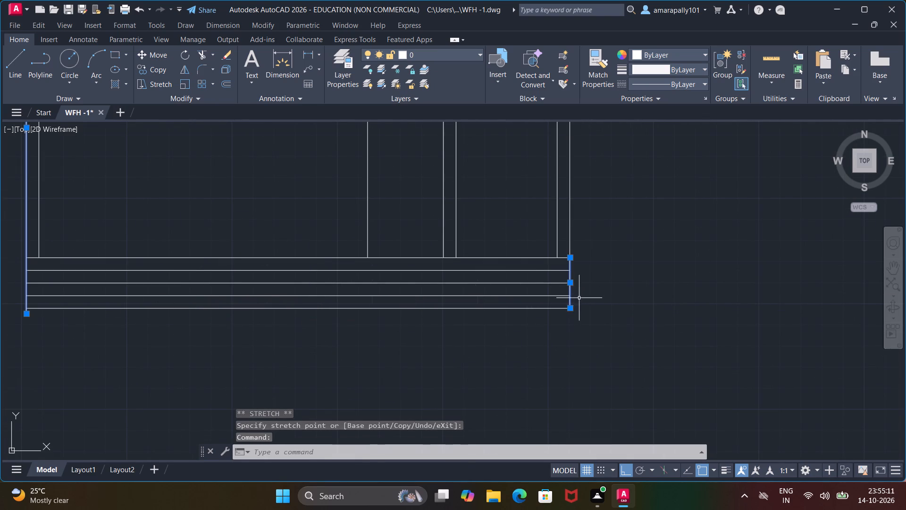
pyautogui.click(570, 308)
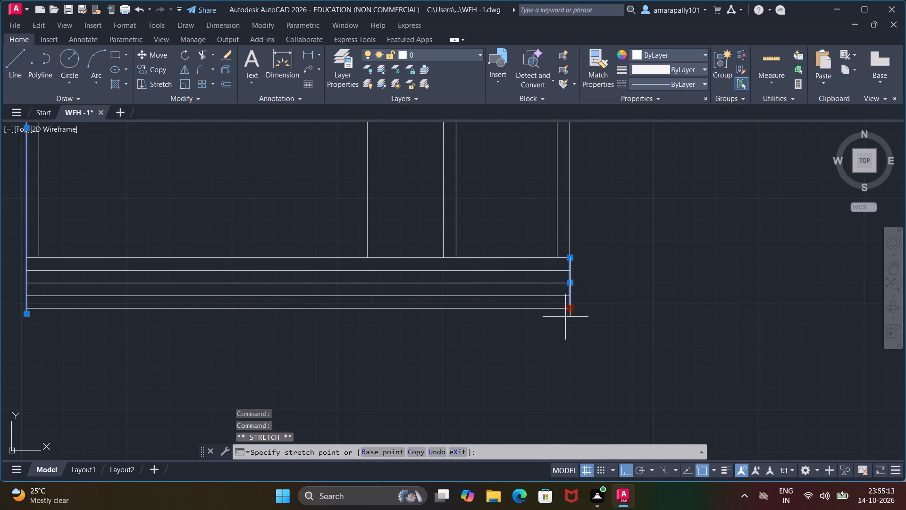
pyautogui.scroll(2, 565, 317)
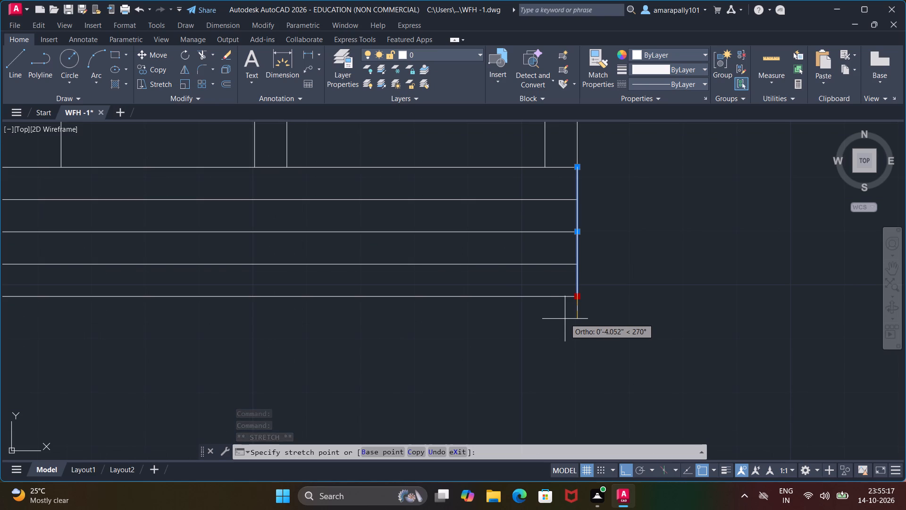
pyautogui.press('3')
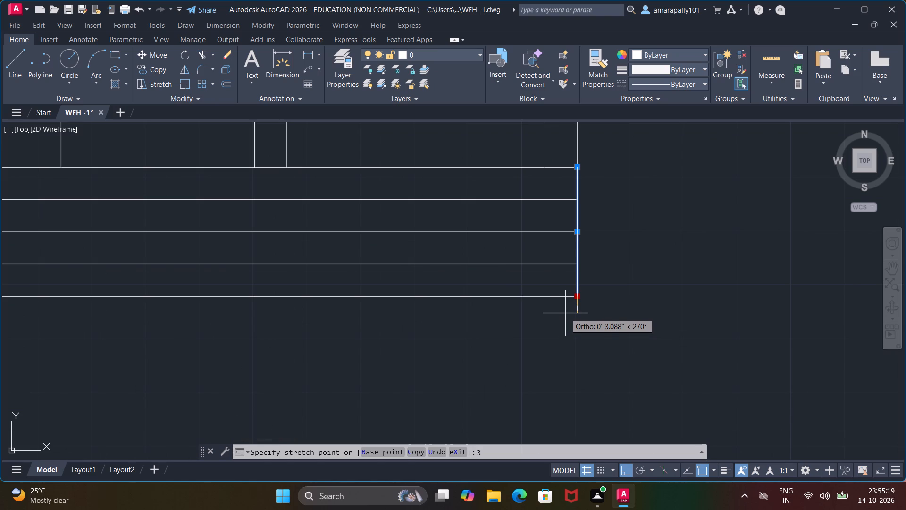
pyautogui.hotkey('shift', '"')
pyautogui.press('Return')
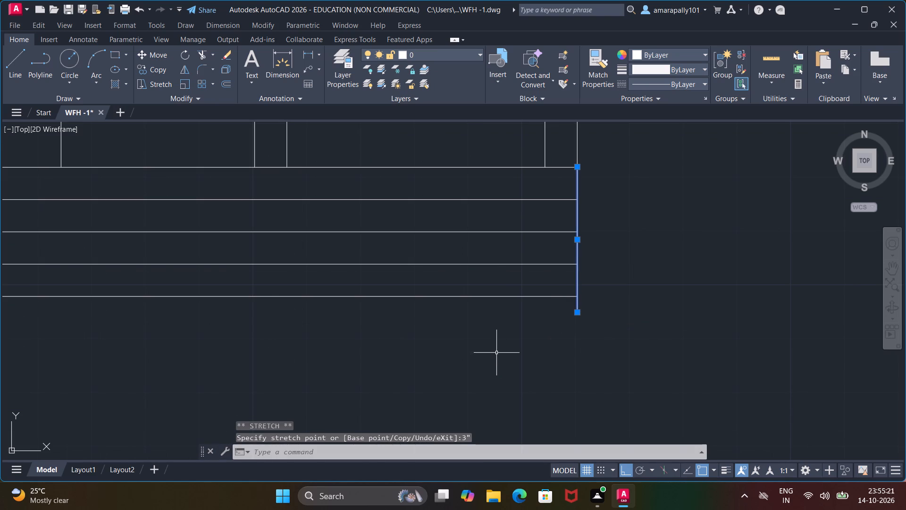
pyautogui.press('Escape')
pyautogui.press('Escape')
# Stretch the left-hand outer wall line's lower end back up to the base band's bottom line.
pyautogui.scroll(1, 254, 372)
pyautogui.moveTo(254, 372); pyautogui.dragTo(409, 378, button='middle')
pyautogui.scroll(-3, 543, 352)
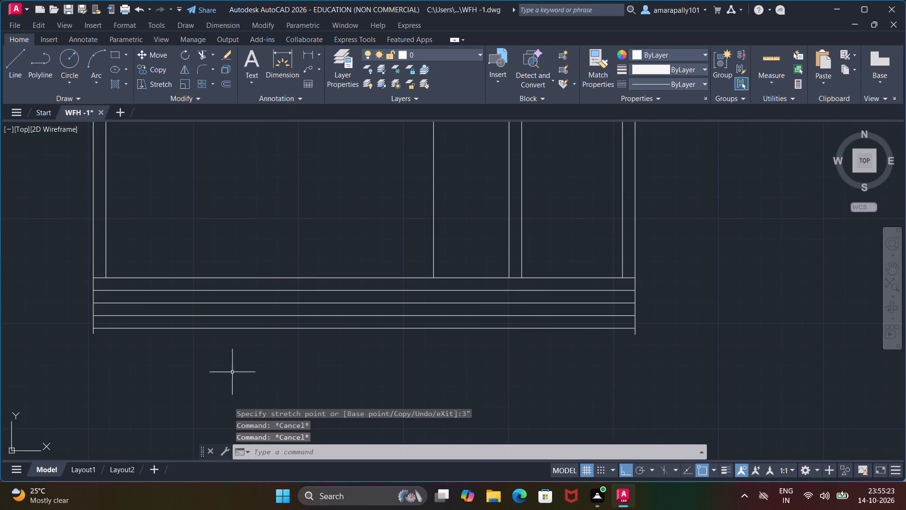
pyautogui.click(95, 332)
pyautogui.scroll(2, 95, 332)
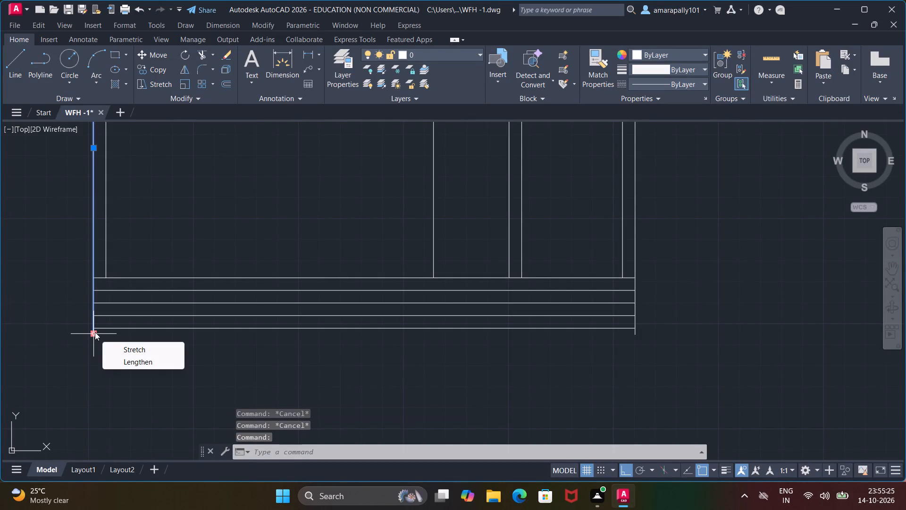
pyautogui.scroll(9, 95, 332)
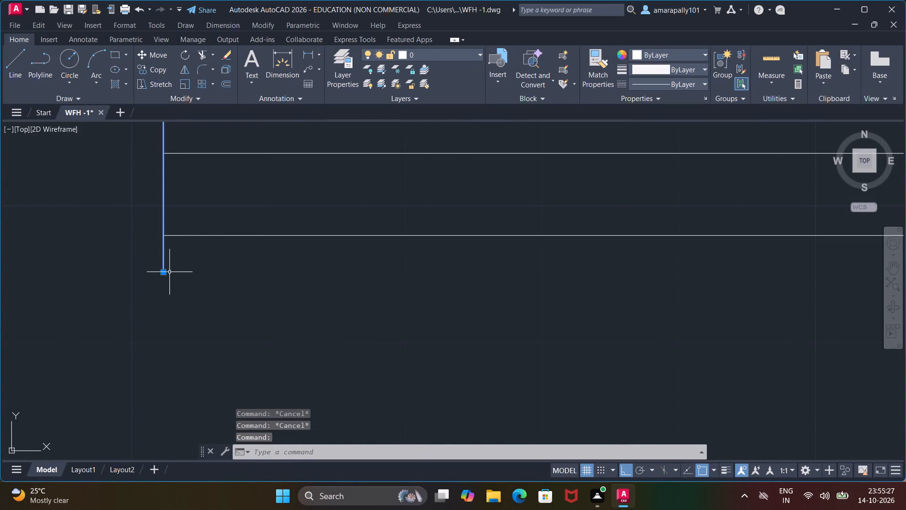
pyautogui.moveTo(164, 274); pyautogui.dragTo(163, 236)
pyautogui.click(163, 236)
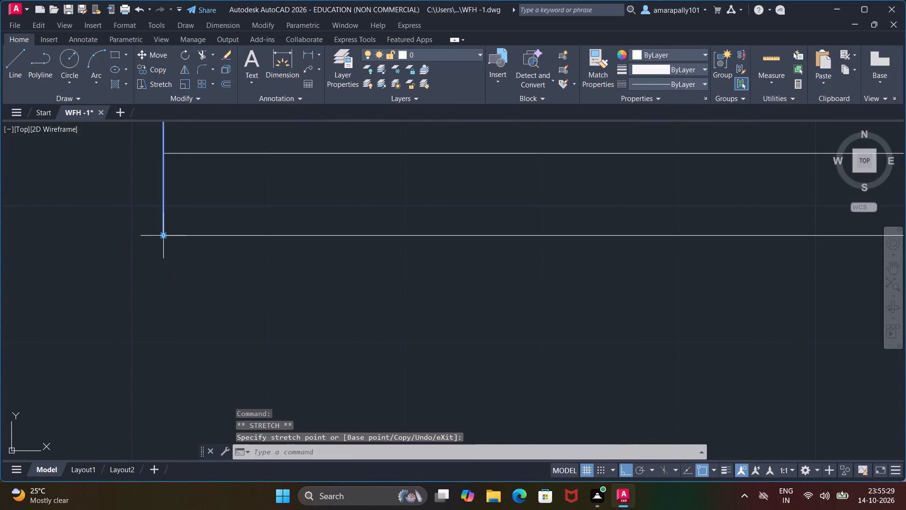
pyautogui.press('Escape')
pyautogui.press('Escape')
# Stretch the left-hand outer wall line's lower end 3" below the base band's bottom line.
pyautogui.click(164, 218)
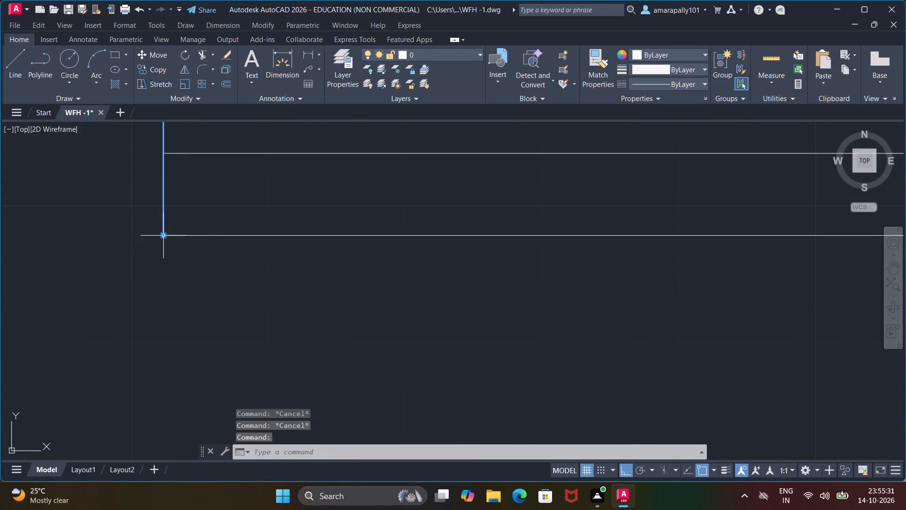
pyautogui.click(163, 235)
pyautogui.write('3"')
pyautogui.press('Return')
pyautogui.press('Escape')
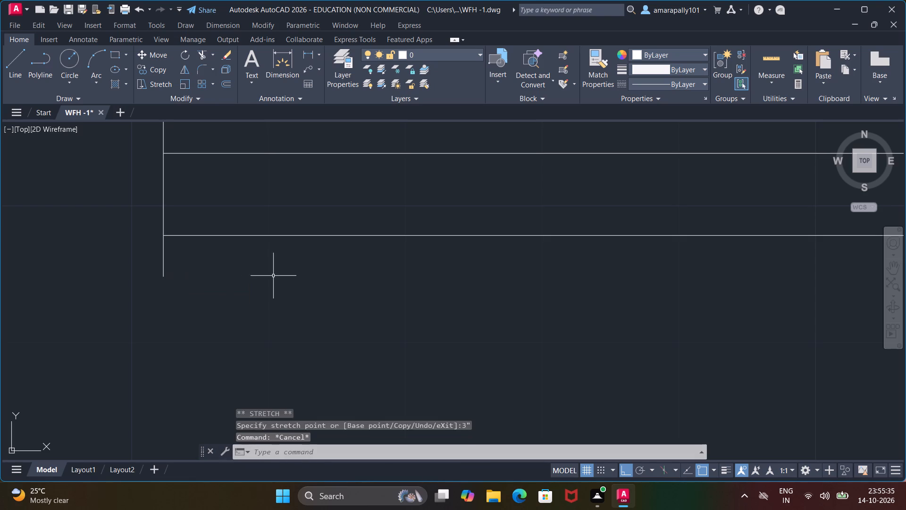
pyautogui.press('Escape')
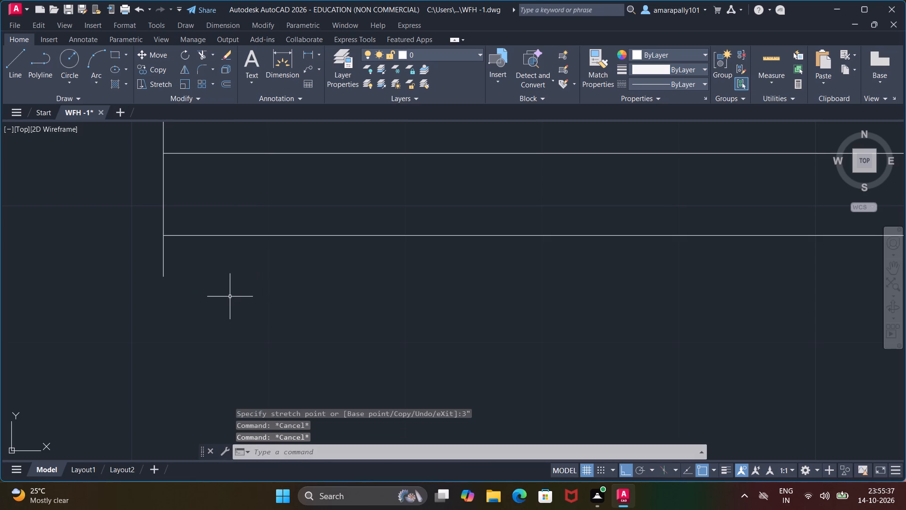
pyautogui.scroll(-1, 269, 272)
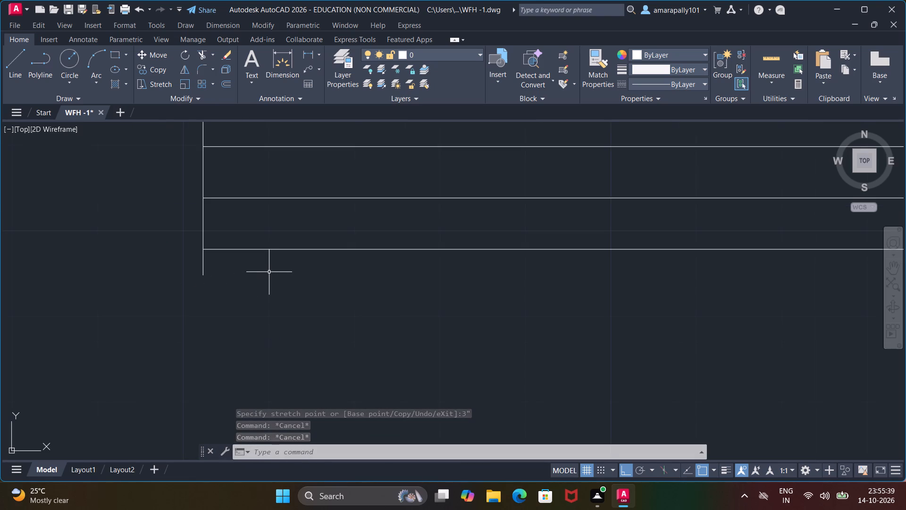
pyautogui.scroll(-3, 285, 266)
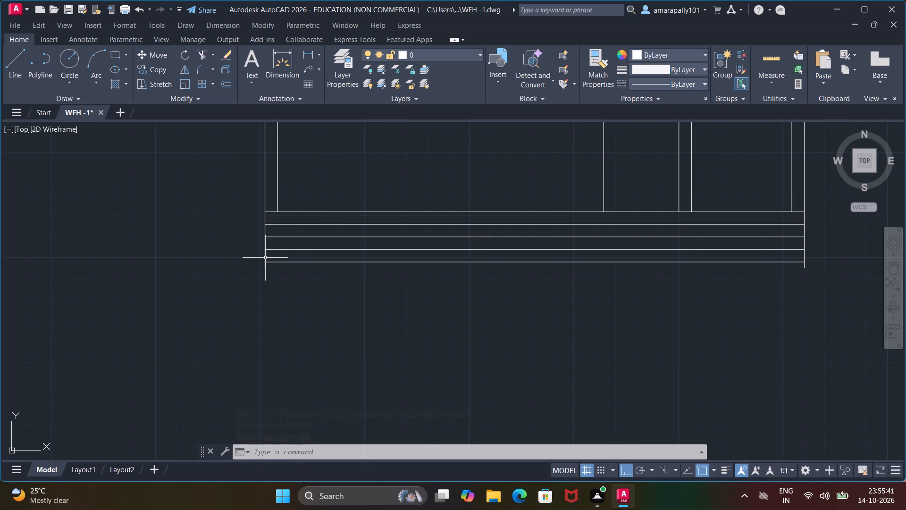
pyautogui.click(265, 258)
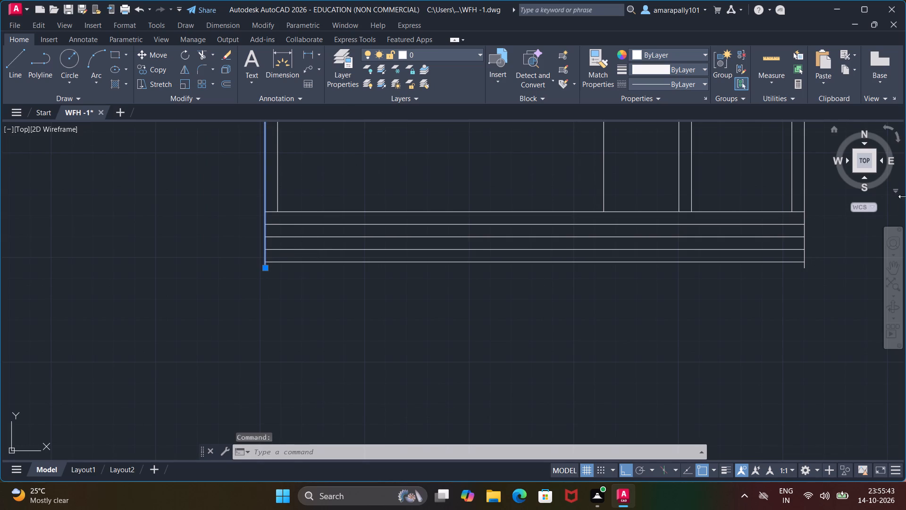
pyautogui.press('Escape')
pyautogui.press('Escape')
# Copy the base band's right-hand edge line 1.5' inward across the steps.
pyautogui.click(805, 255)
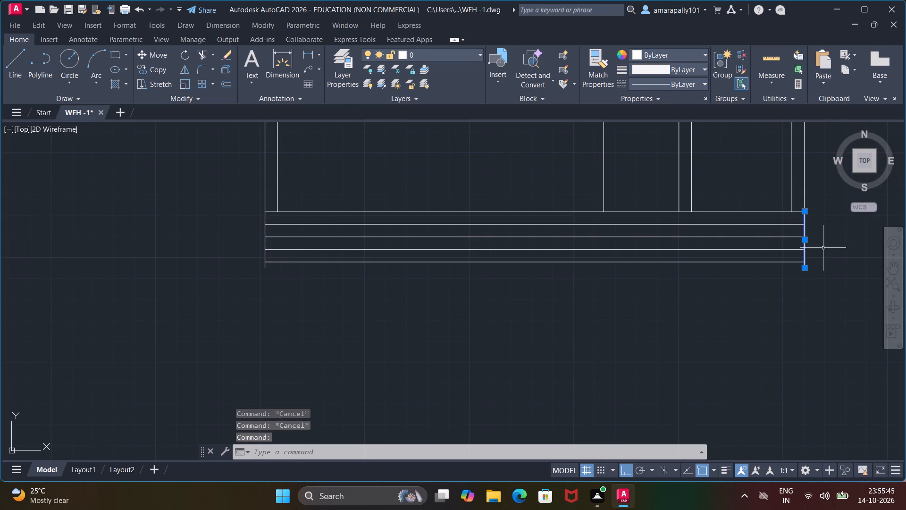
pyautogui.rightClick(825, 247)
pyautogui.click(836, 291)
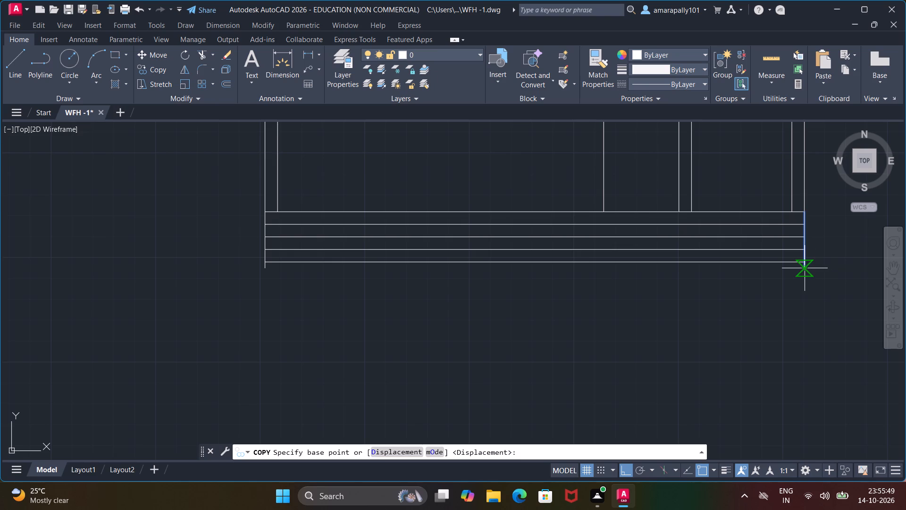
pyautogui.click(805, 265)
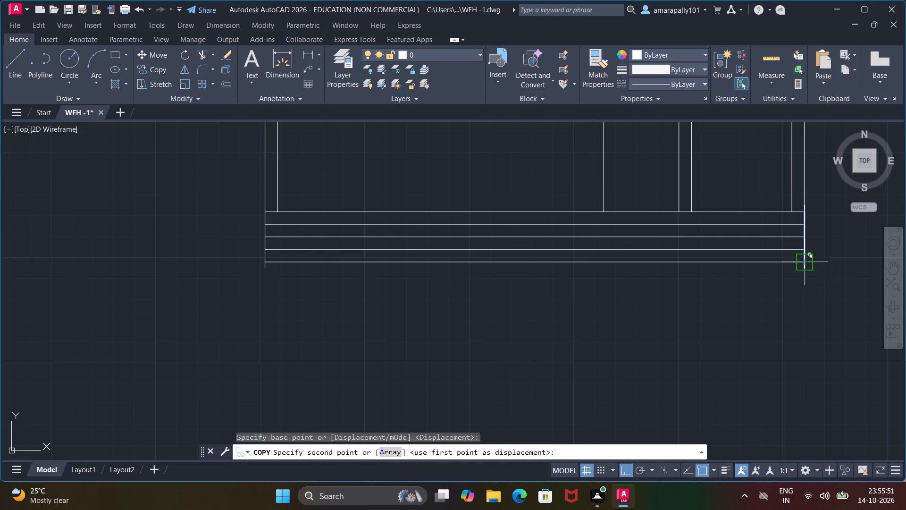
pyautogui.write("1'")
pyautogui.press('Return')
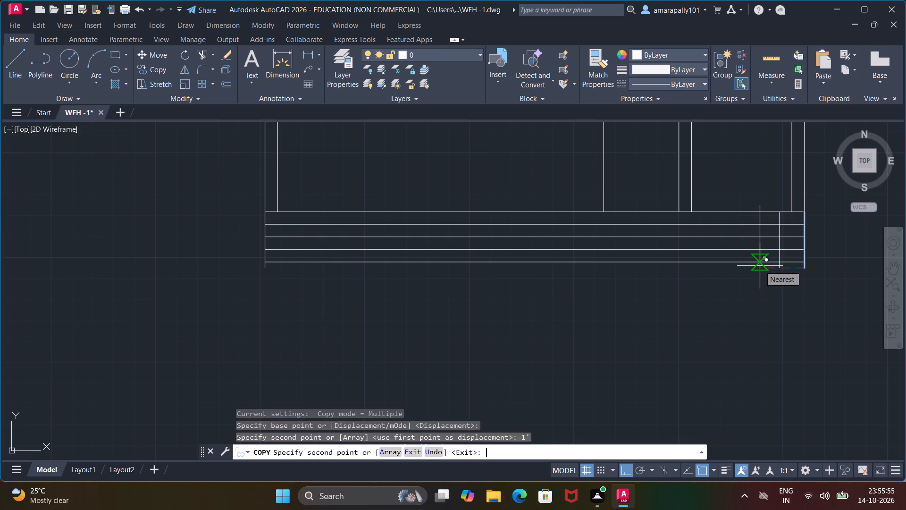
pyautogui.hotkey('ctrl', 'z')
pyautogui.write("1.5'")
pyautogui.press('Return')
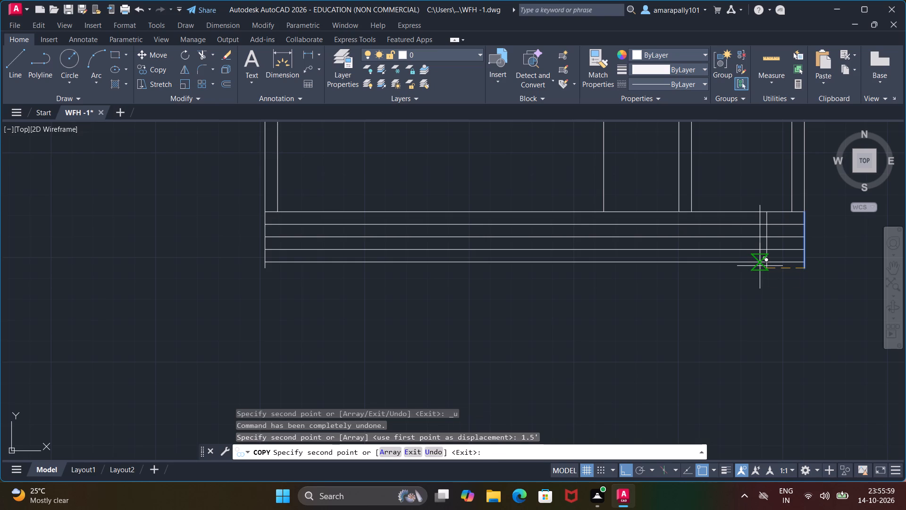
pyautogui.press('Escape')
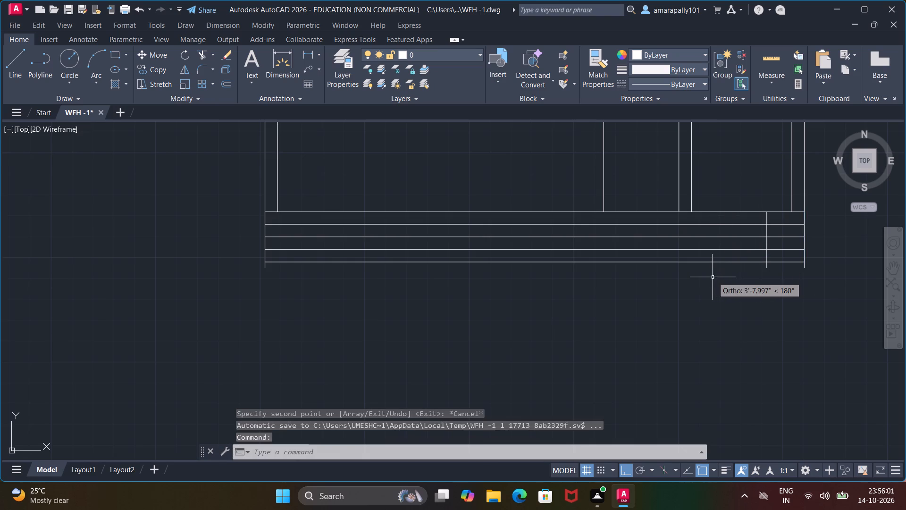
pyautogui.press('Escape')
pyautogui.press('Escape')
pyautogui.press('Escape')
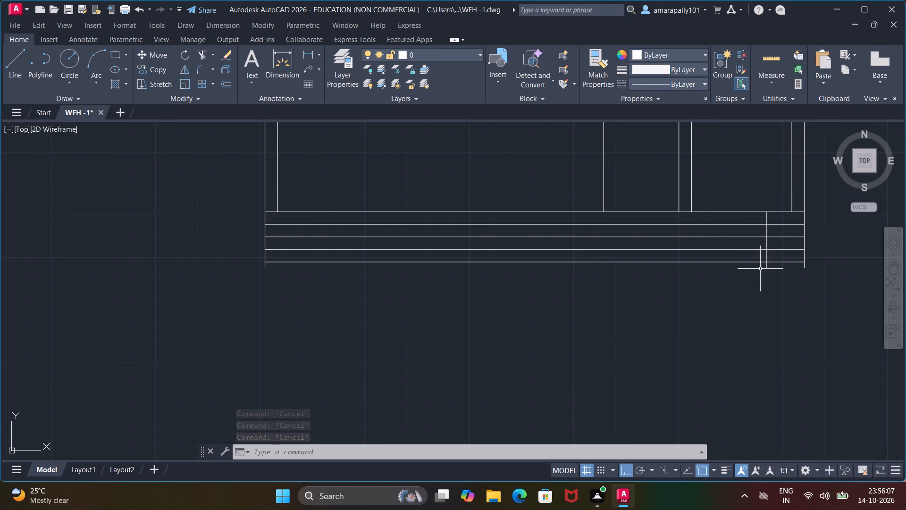
# Copy the two vertical base lines under the right-hand outer wall to the partition wall, from the outer wall's inner face to the partition's right face.
pyautogui.click(766, 267)
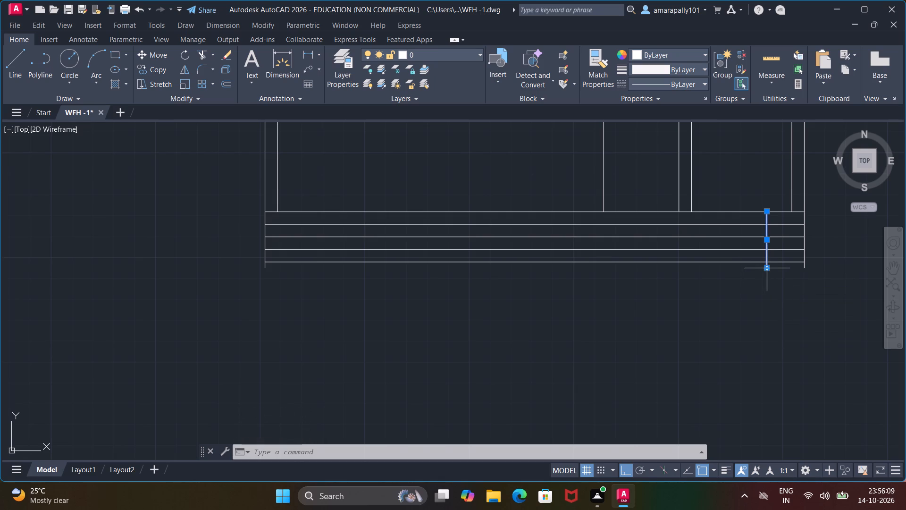
pyautogui.click(805, 266)
pyautogui.rightClick(800, 266)
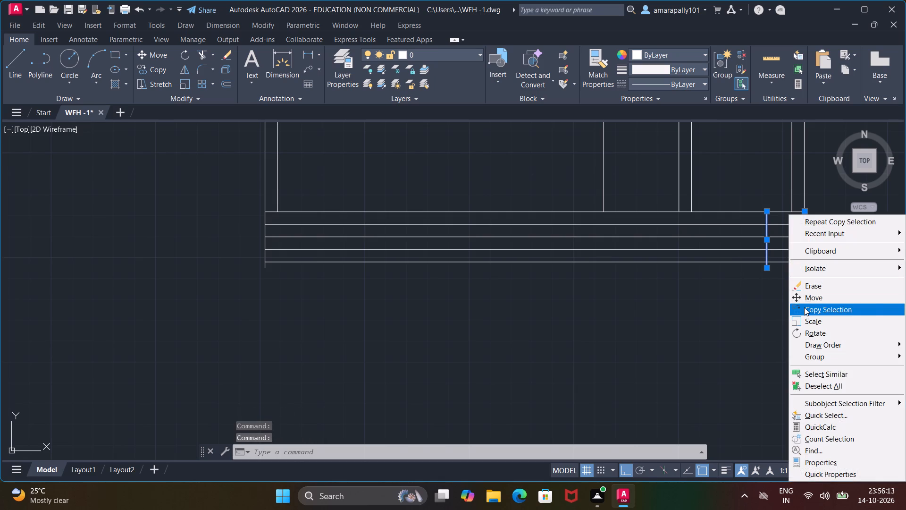
pyautogui.click(804, 307)
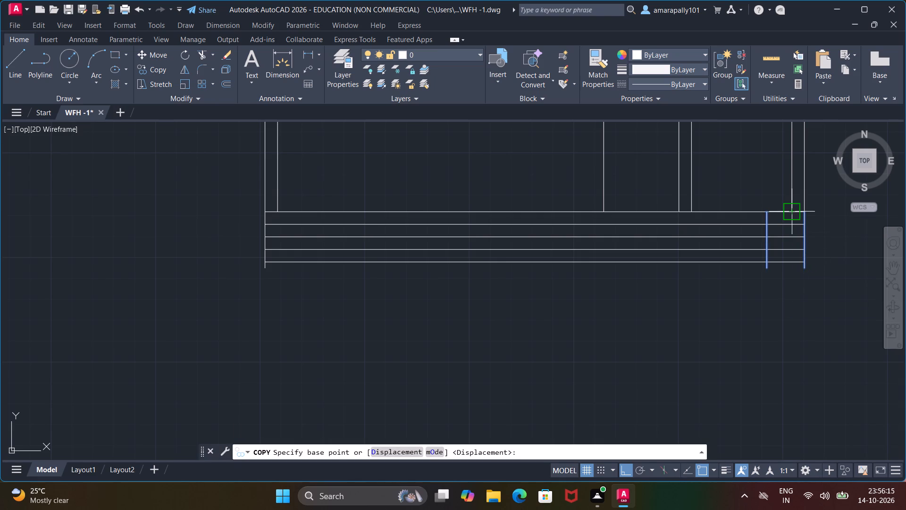
pyautogui.click(794, 213)
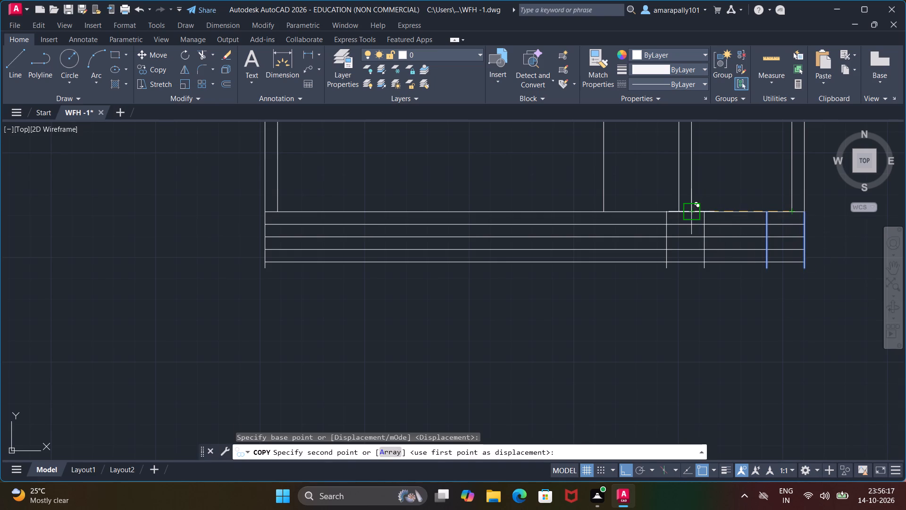
pyautogui.click(694, 213)
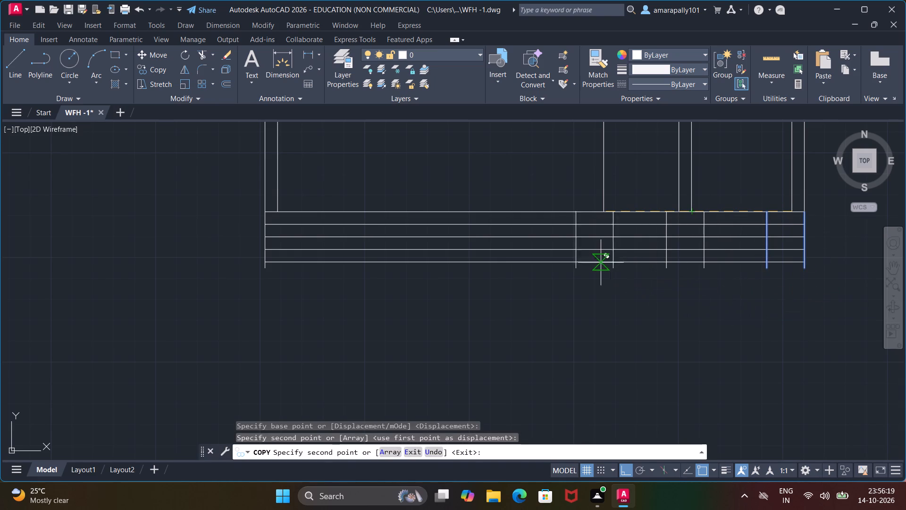
pyautogui.press('Escape')
pyautogui.press('Escape')
pyautogui.press('Escape')
pyautogui.press('Escape')
pyautogui.press('Escape')
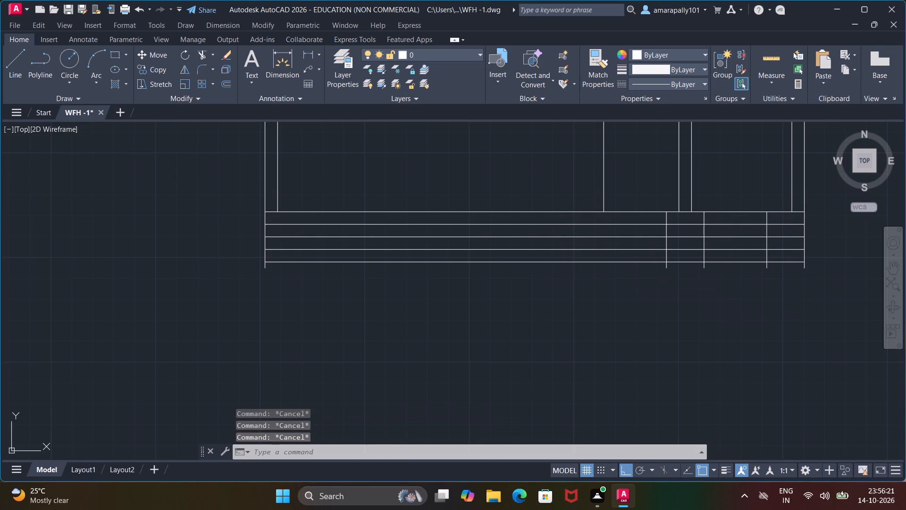
pyautogui.press('Escape')
pyautogui.press('Escape')
pyautogui.press('Escape')
pyautogui.press('Escape')
# Copy the vertical base line right of the partition to the left-hand outer wall, from the partition's left base line to the wall's outer face.
pyautogui.click(704, 220)
pyautogui.rightClick(696, 220)
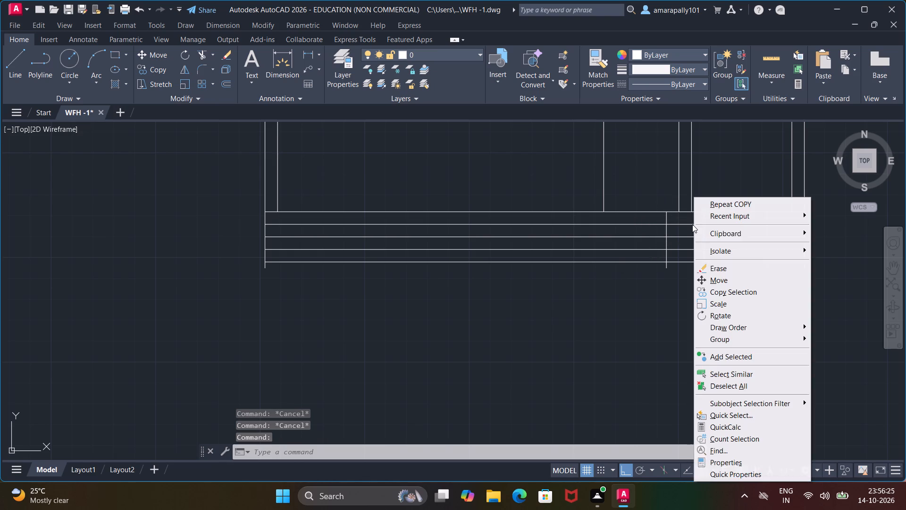
pyautogui.click(720, 289)
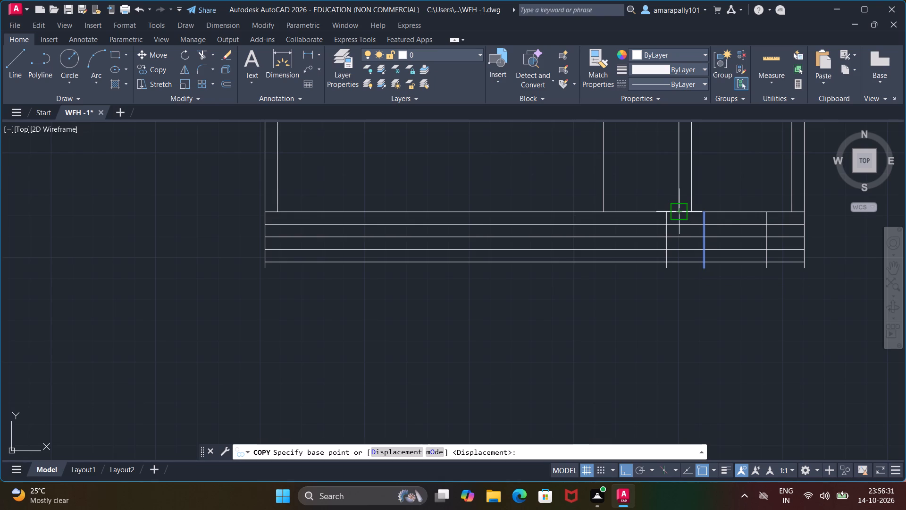
pyautogui.click(668, 214)
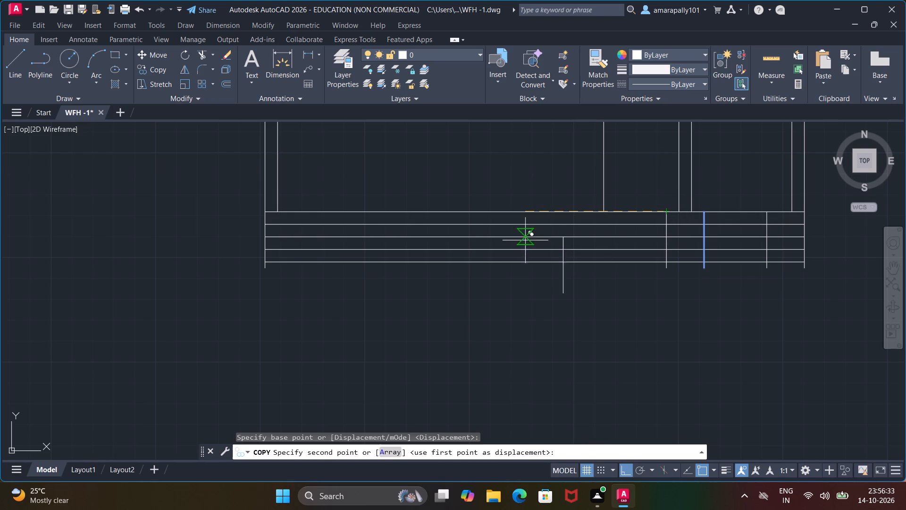
pyautogui.click(263, 216)
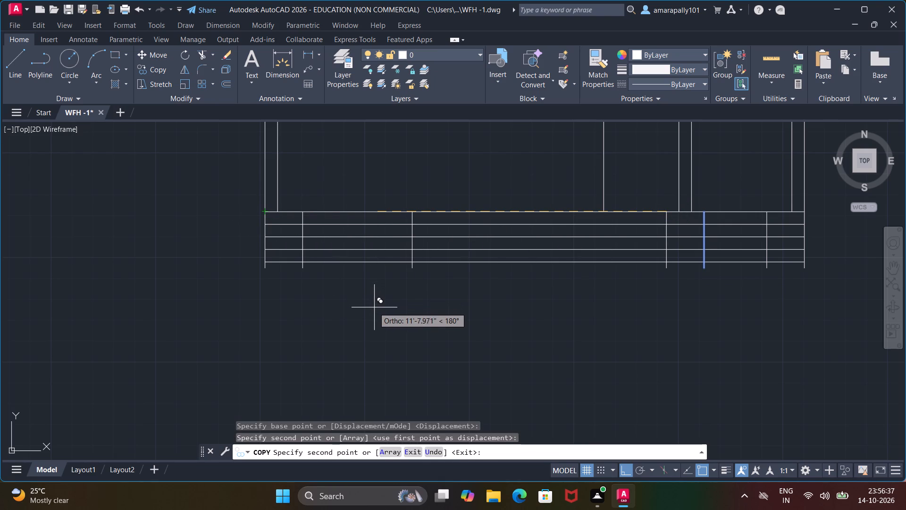
pyautogui.press('Escape')
pyautogui.press('Escape')
pyautogui.press('Escape')
pyautogui.press('Escape')
pyautogui.press('Escape')
pyautogui.press('Escape')
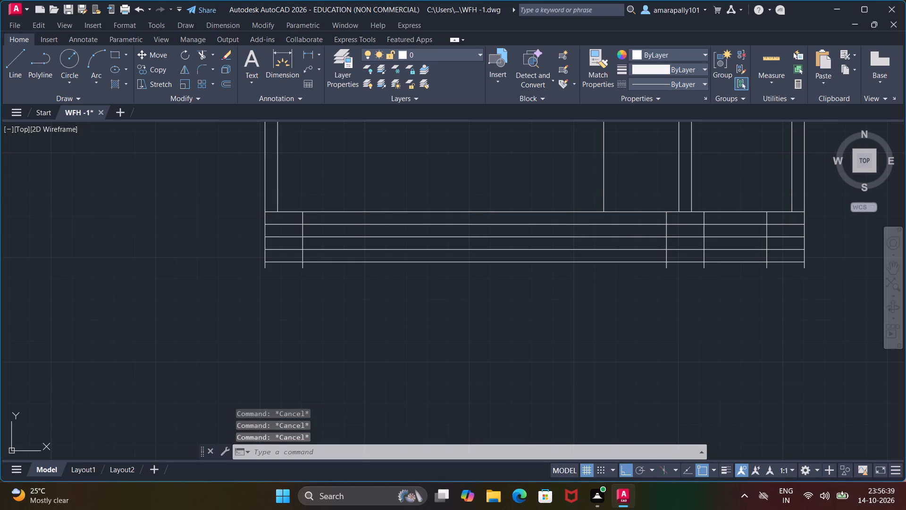
# Trim the three lower horizontal base lines between the vertical base lines under the left-hand outer wall, the partition and the right-hand outer wall.
pyautogui.write('TR')
pyautogui.press('Return')
pyautogui.press('Return')
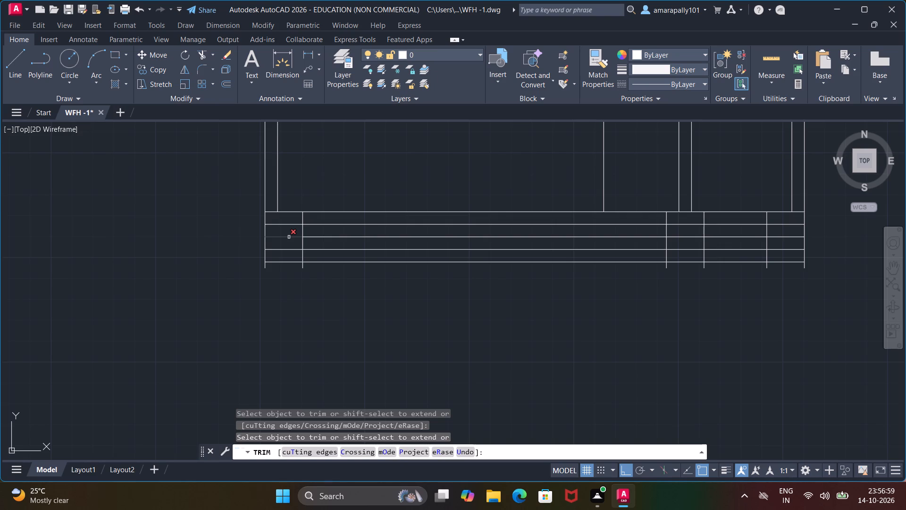
pyautogui.click(289, 237)
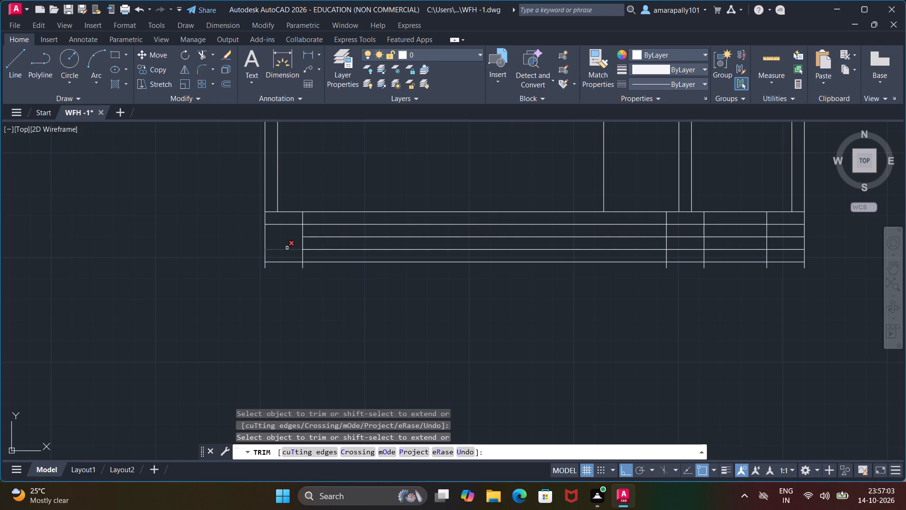
pyautogui.click(287, 248)
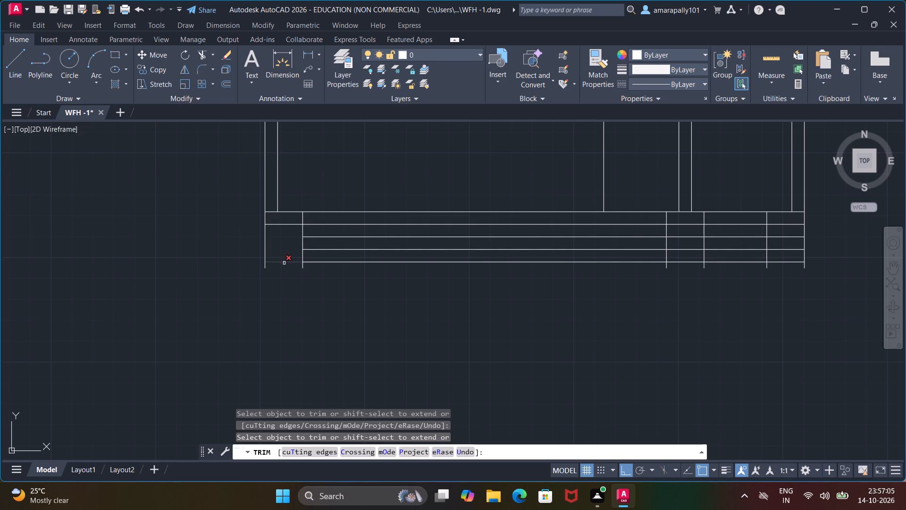
pyautogui.click(284, 263)
pyautogui.click(694, 283)
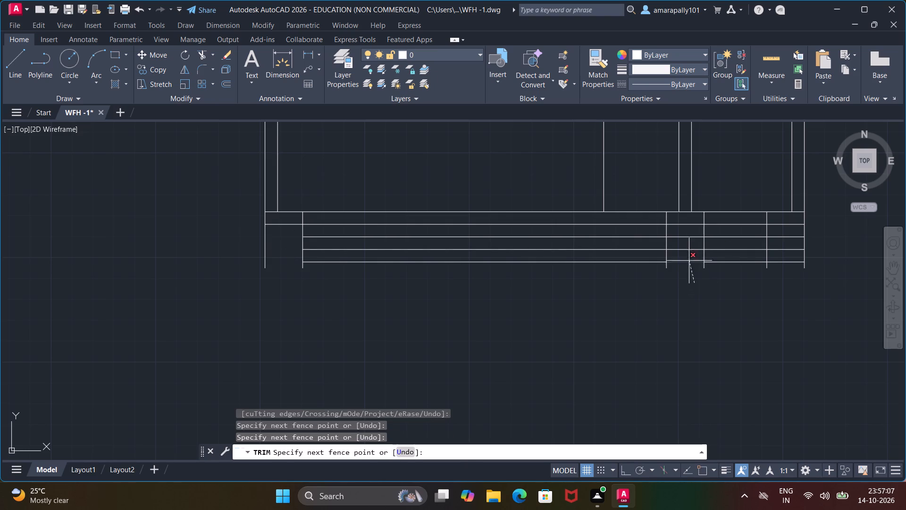
pyautogui.click(684, 235)
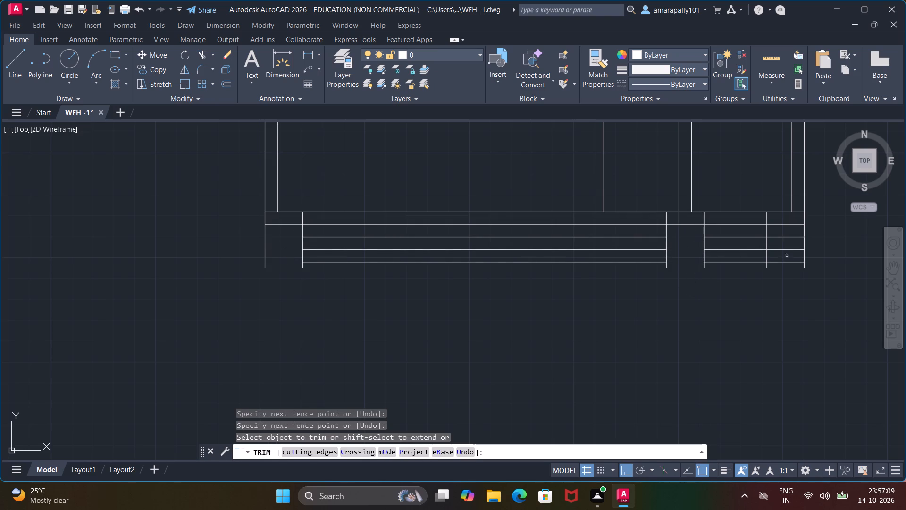
pyautogui.click(788, 272)
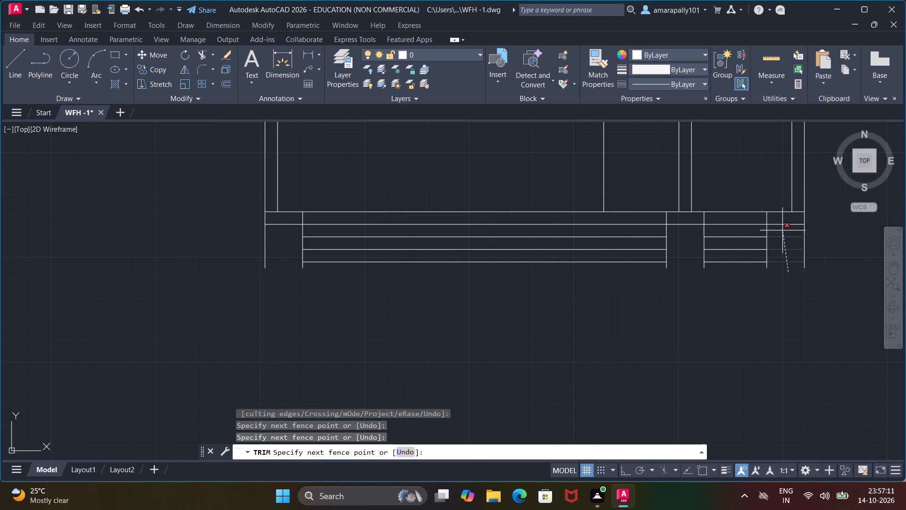
pyautogui.click(782, 230)
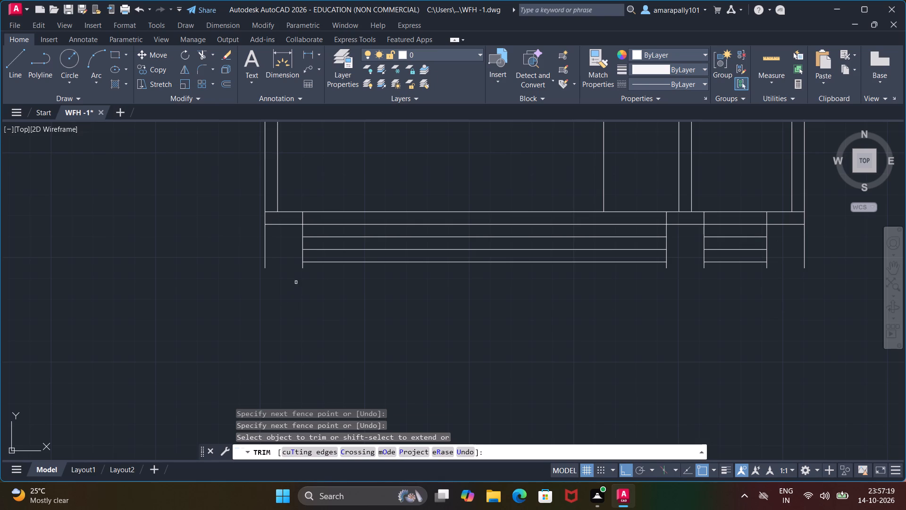
# Trim the four inner vertical base lines out of the top base band, between its two full-width horizontal lines.
pyautogui.click(303, 218)
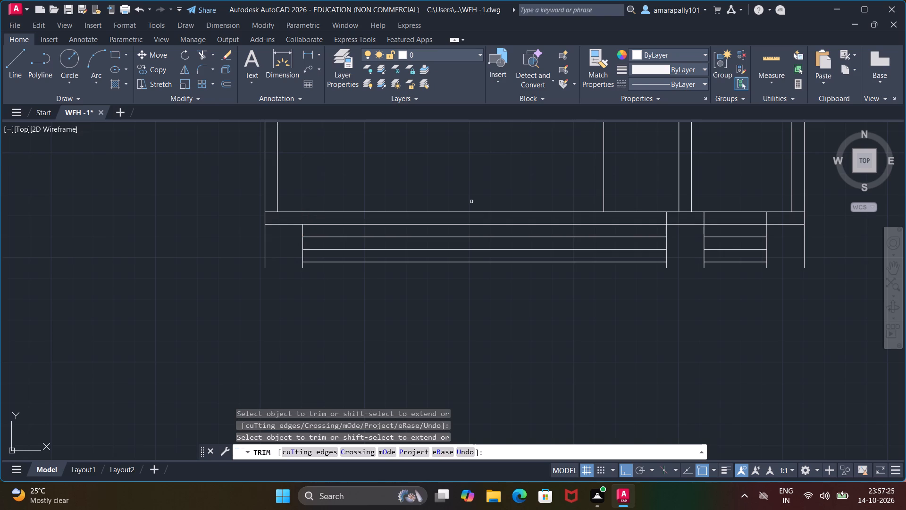
pyautogui.click(668, 218)
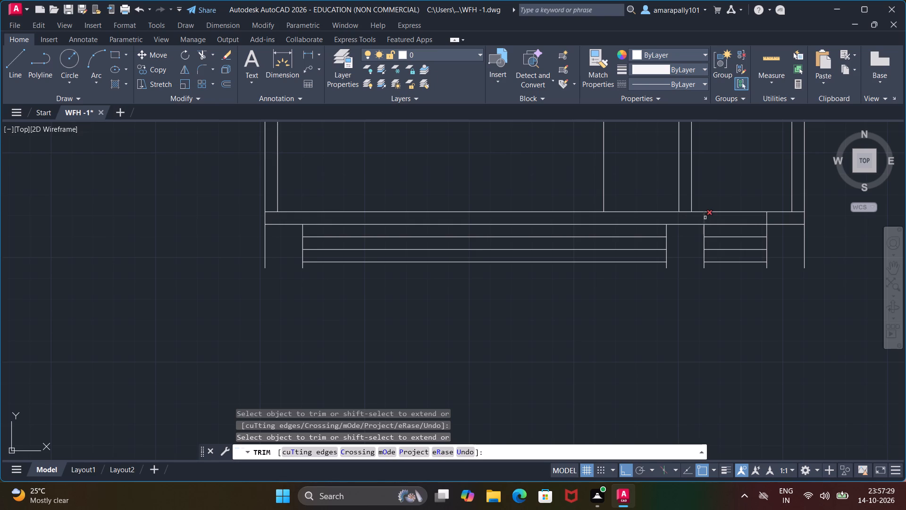
pyautogui.click(705, 218)
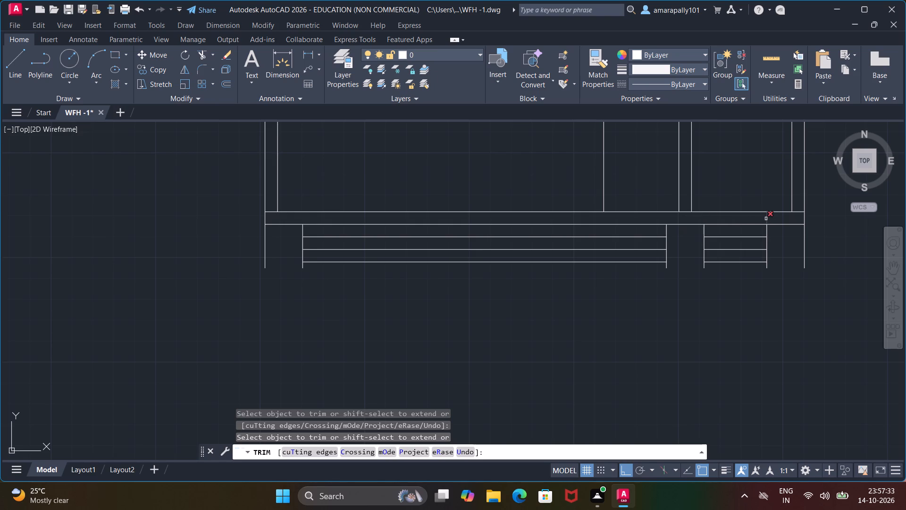
pyautogui.click(766, 219)
pyautogui.press('Escape')
pyautogui.press('Escape')
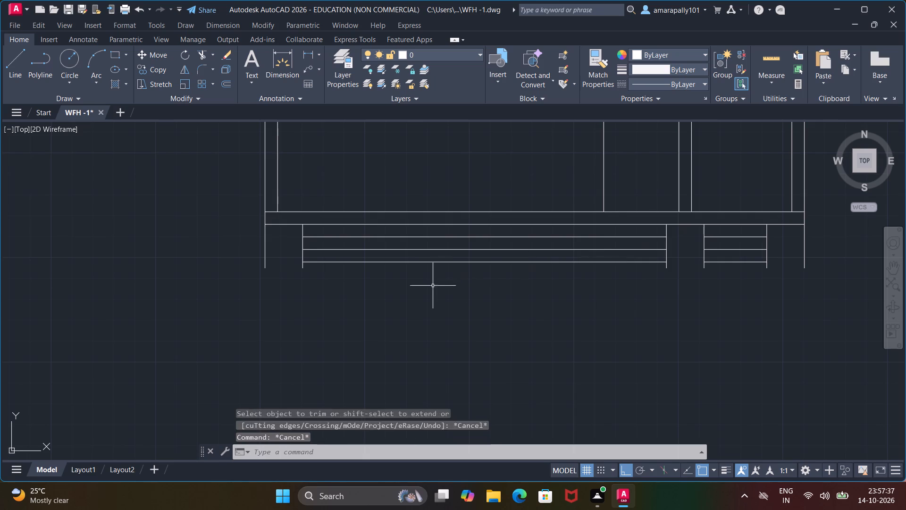
pyautogui.press('Escape')
pyautogui.press('Escape')
pyautogui.press('Escape')
pyautogui.press('Escape')
pyautogui.press('Escape')
pyautogui.press('Escape')
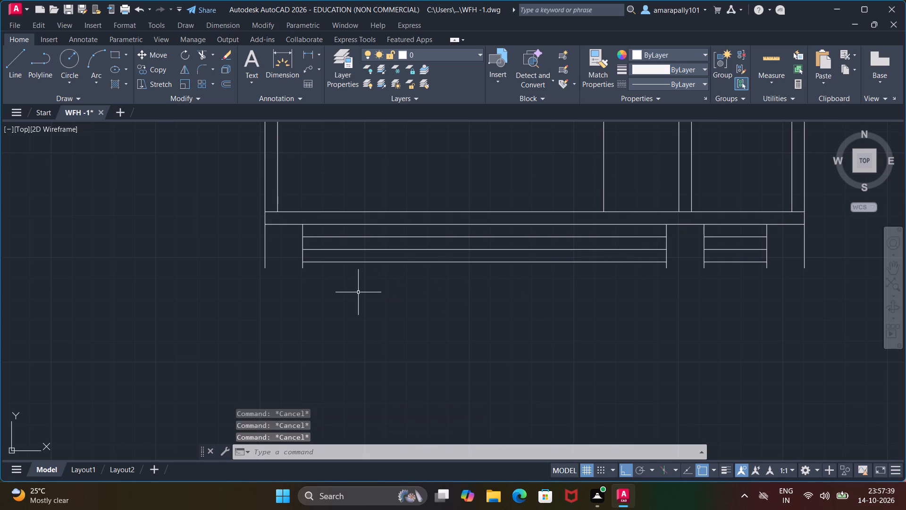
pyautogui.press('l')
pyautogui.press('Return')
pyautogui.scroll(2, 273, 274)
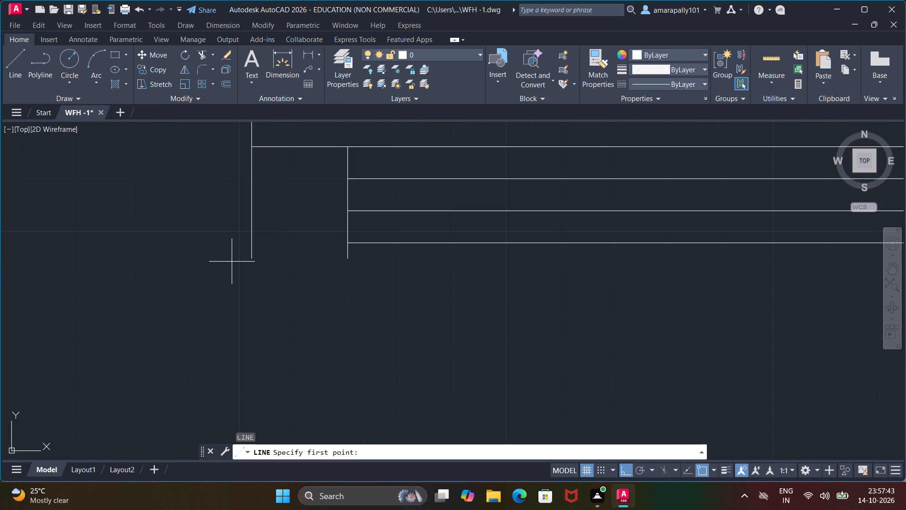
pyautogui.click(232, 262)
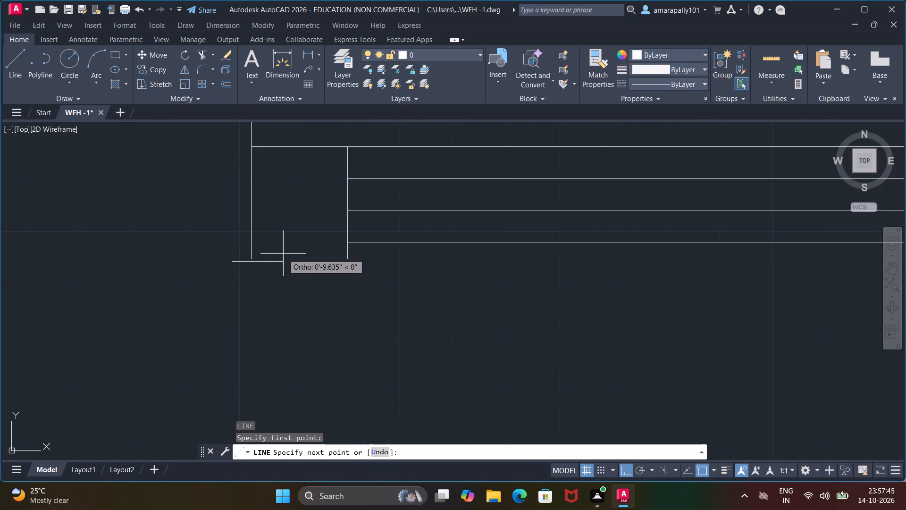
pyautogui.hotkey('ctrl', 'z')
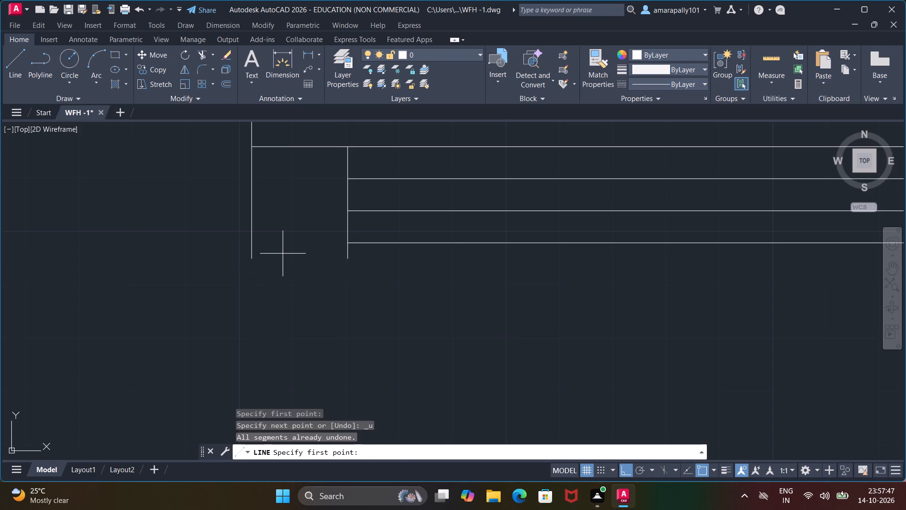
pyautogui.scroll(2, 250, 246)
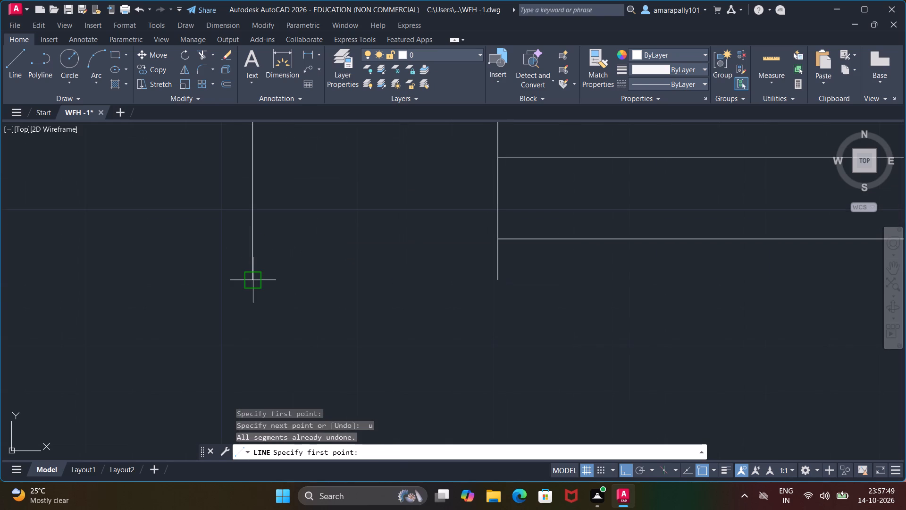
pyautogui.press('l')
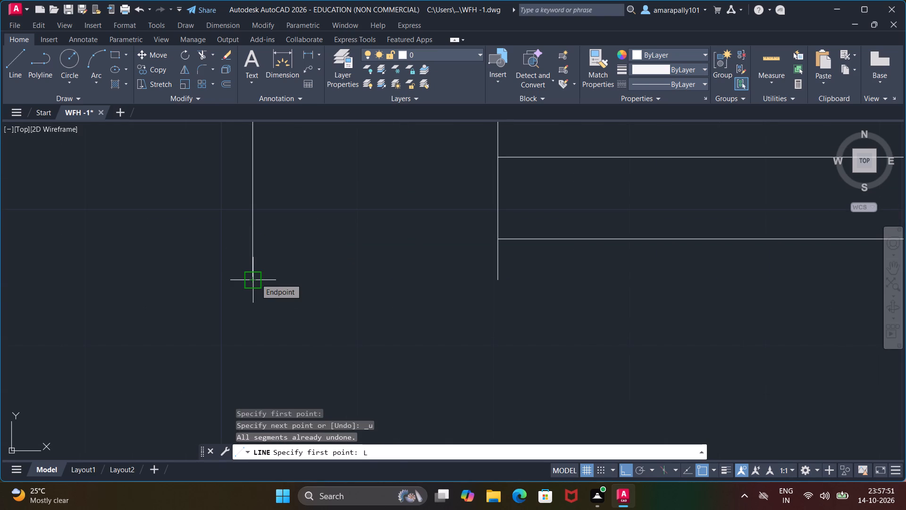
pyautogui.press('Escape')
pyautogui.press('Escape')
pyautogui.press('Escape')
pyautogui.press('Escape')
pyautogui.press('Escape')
# Draw a zigzag break line from the left-hand outer wall line's lower end, starting about 5" straight and ending past the adjacent base line.
pyautogui.press('l')
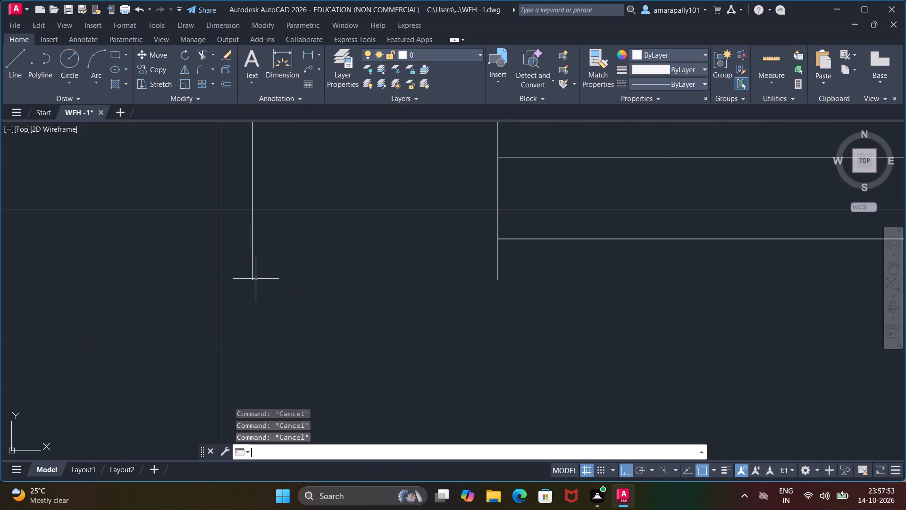
pyautogui.press('Return')
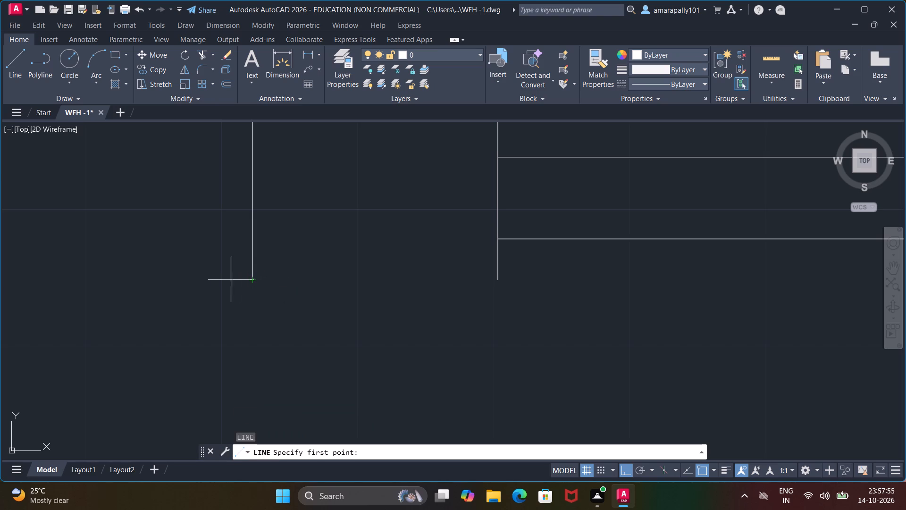
pyautogui.click(254, 279)
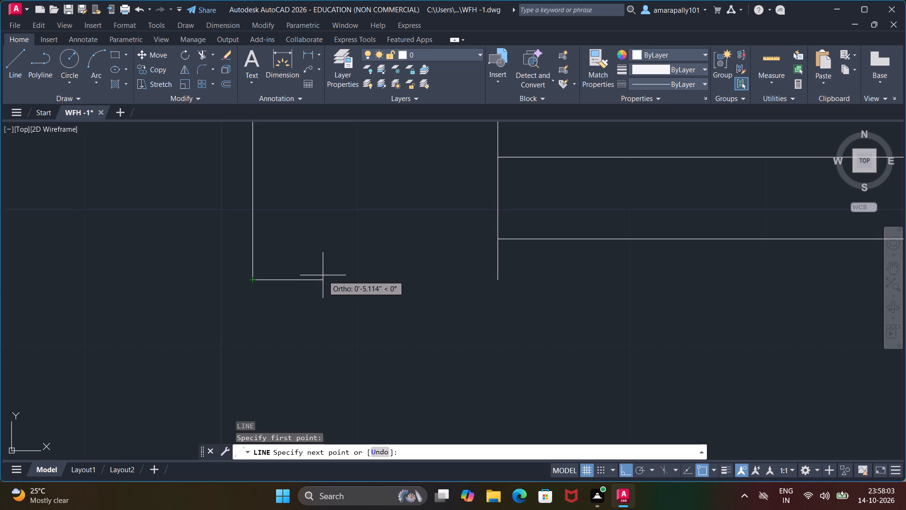
pyautogui.click(323, 275)
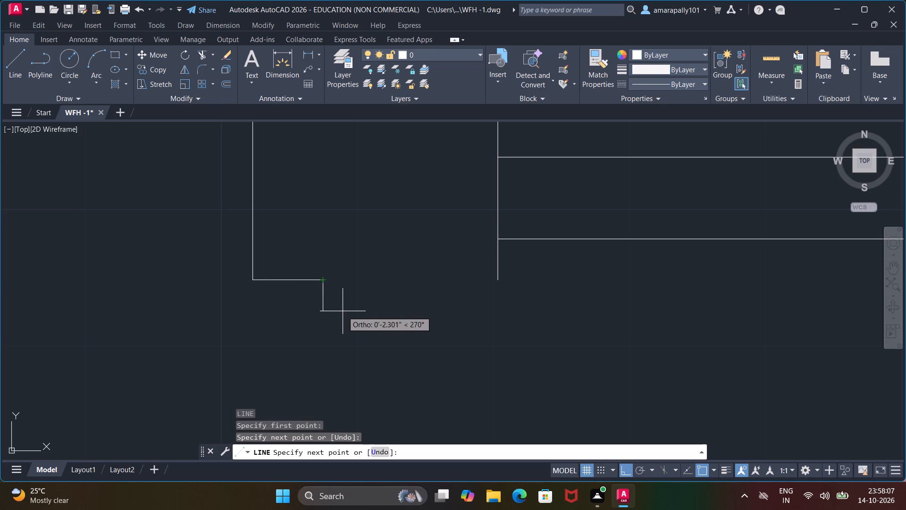
pyautogui.press('F8')
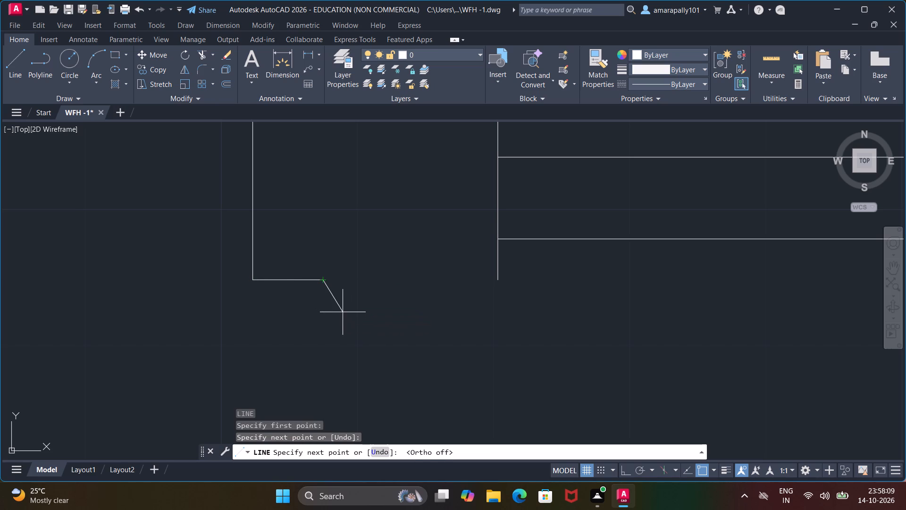
pyautogui.click(338, 322)
pyautogui.click(364, 246)
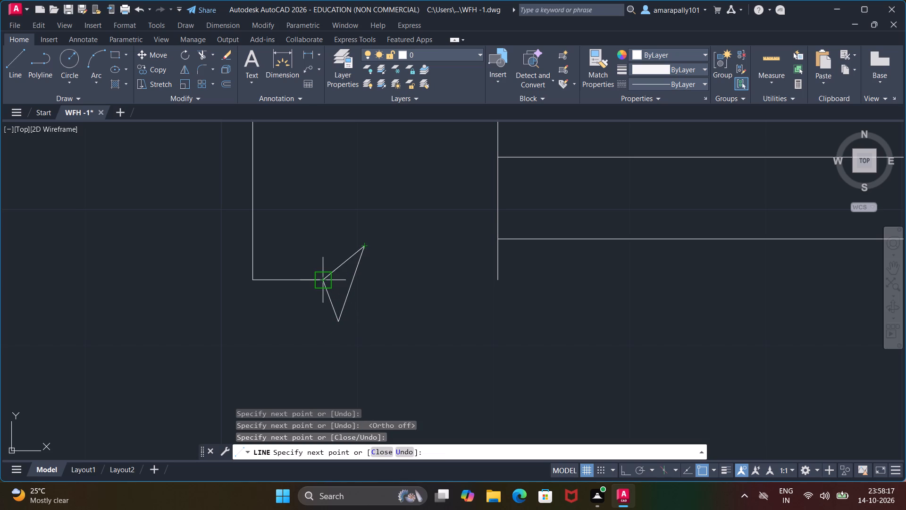
pyautogui.click(380, 280)
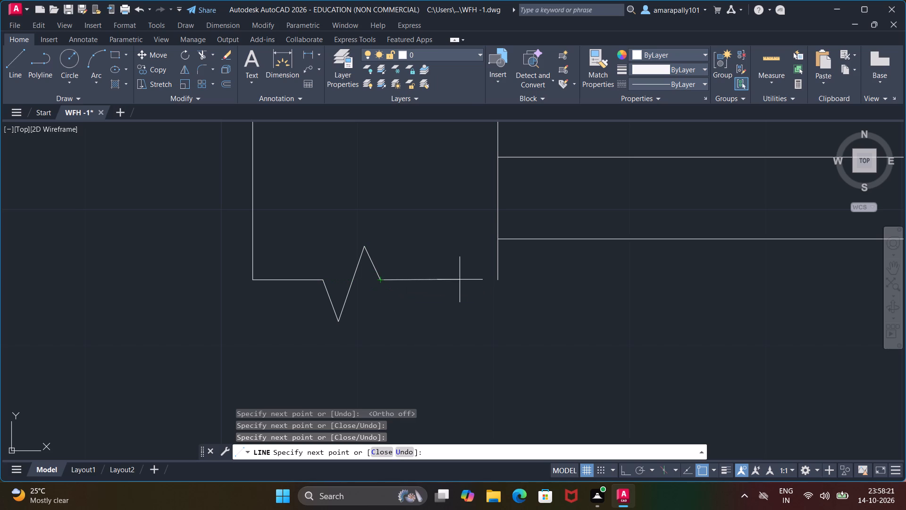
pyautogui.click(548, 279)
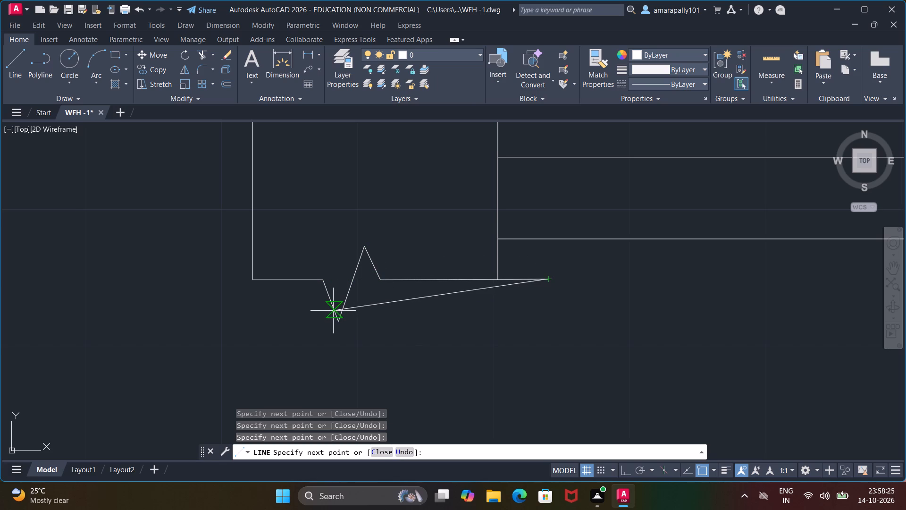
pyautogui.press('Escape')
pyautogui.press('Escape')
pyautogui.press('Escape')
# Stretch the break line's left end about 5" outward beyond the left-hand outer wall line.
pyautogui.click(290, 280)
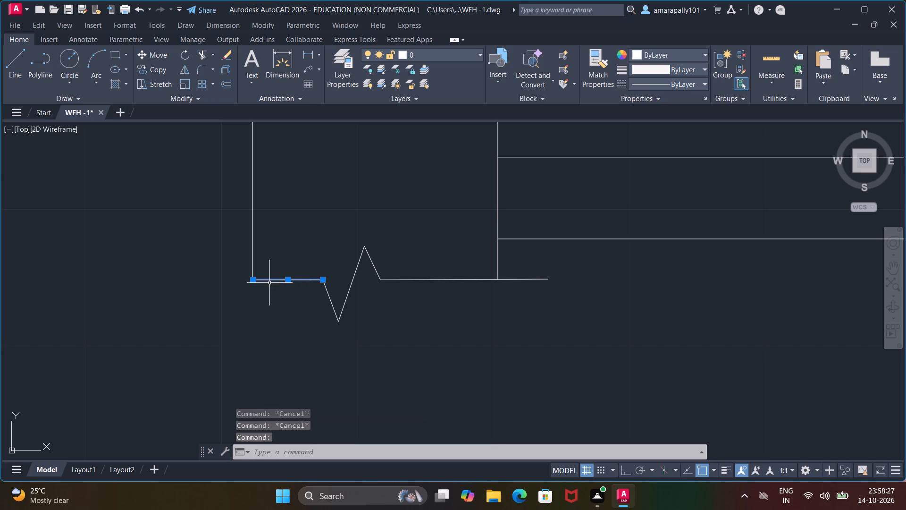
pyautogui.click(253, 279)
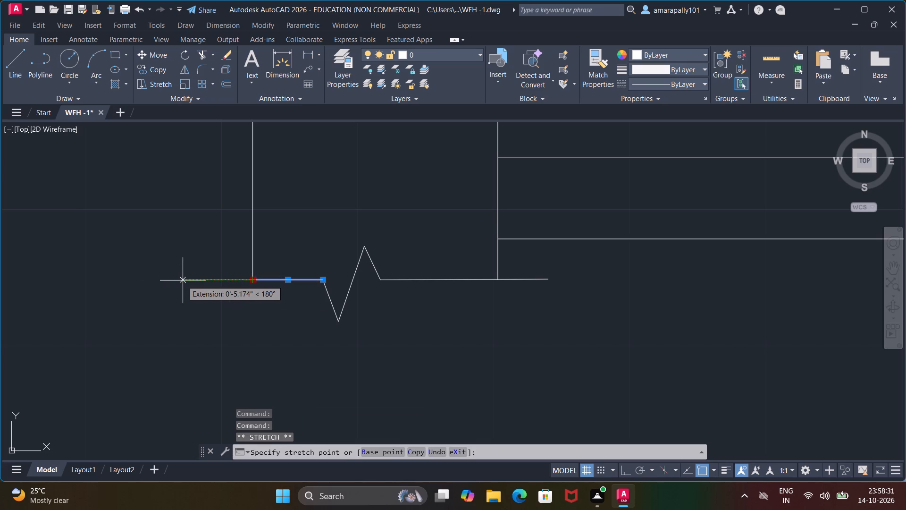
pyautogui.click(183, 280)
pyautogui.press('Escape')
pyautogui.press('Escape')
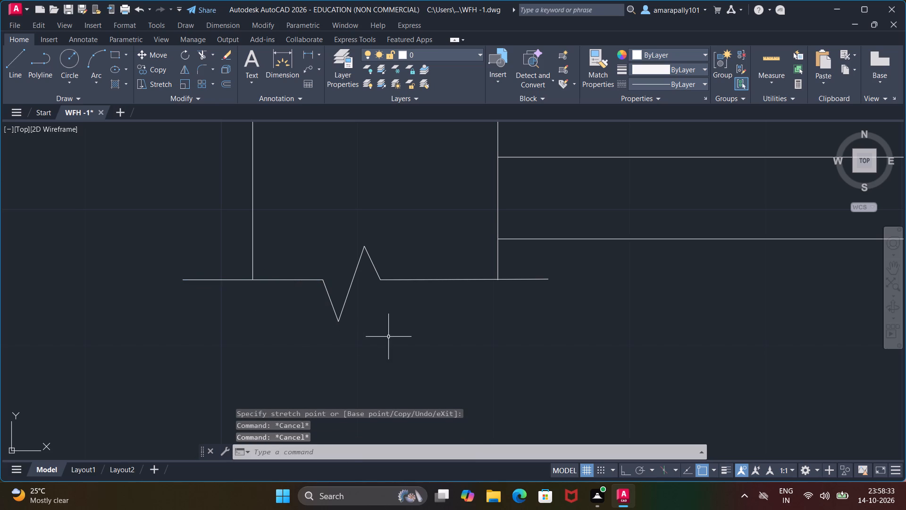
# Copy the zigzag break line, based on the left-hand outer wall line's lower end, across the open base under the partition.
pyautogui.scroll(-3, 389, 337)
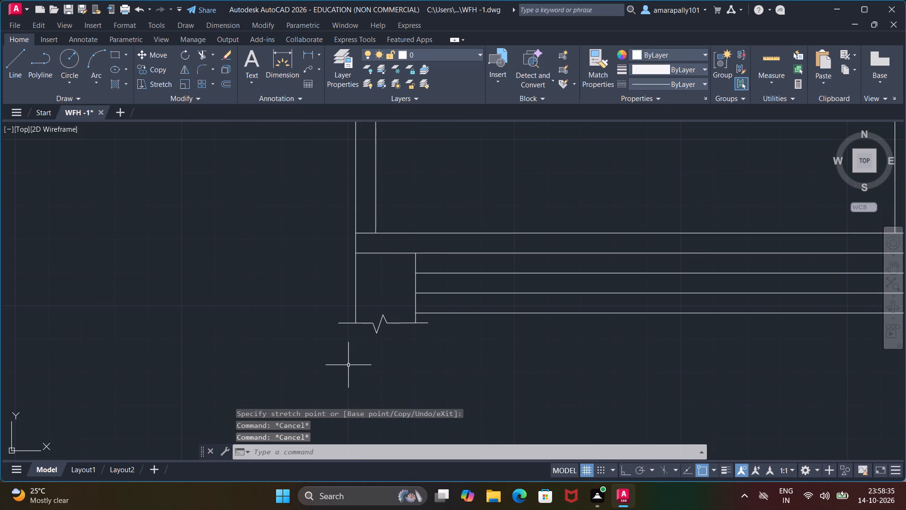
pyautogui.click(299, 314)
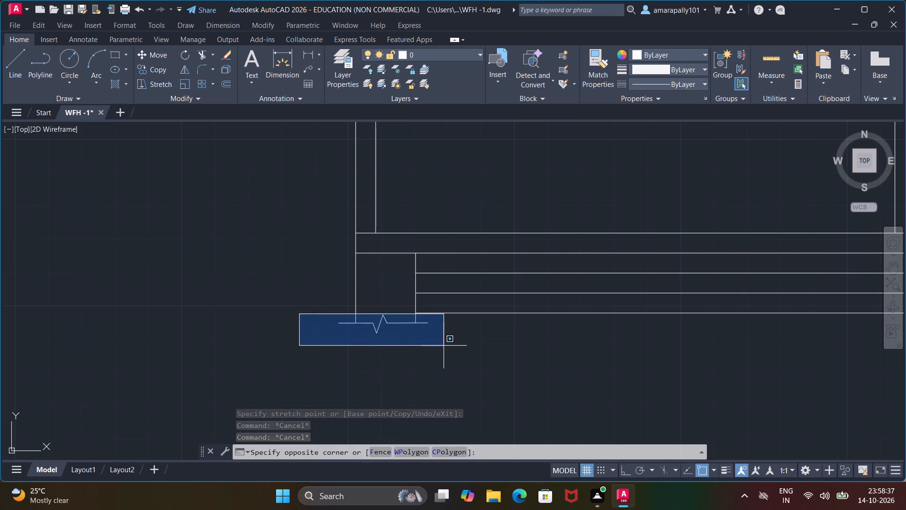
pyautogui.click(444, 346)
pyautogui.scroll(-2, 494, 361)
pyautogui.moveTo(503, 365); pyautogui.dragTo(390, 334, button='middle')
pyautogui.rightClick(361, 333)
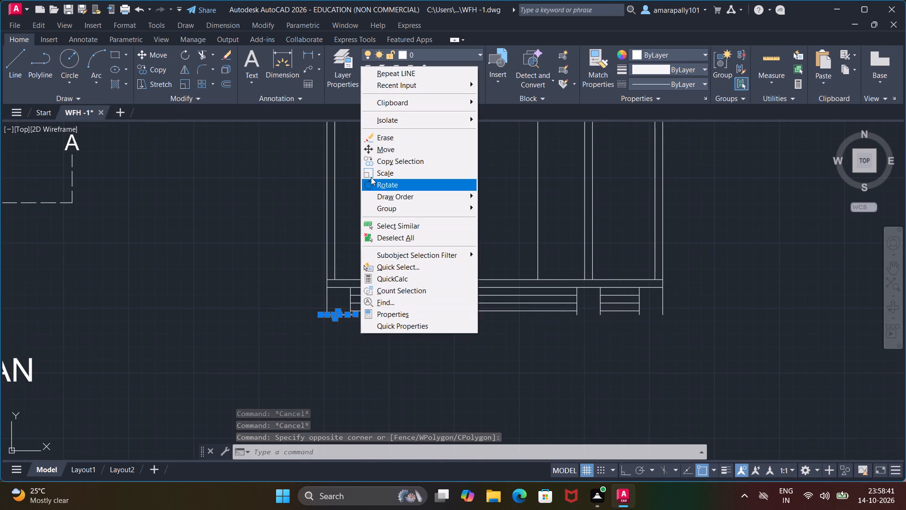
pyautogui.click(373, 163)
pyautogui.scroll(2, 336, 307)
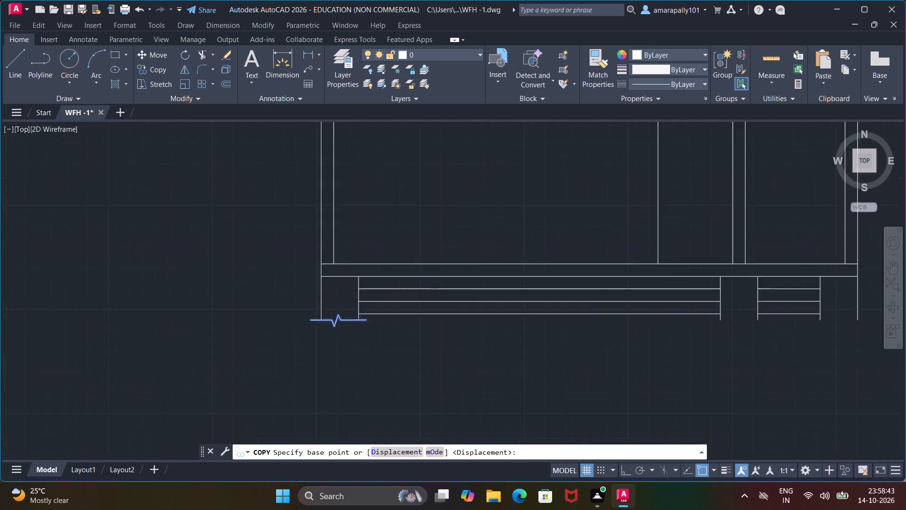
pyautogui.scroll(1, 335, 307)
pyautogui.click(295, 342)
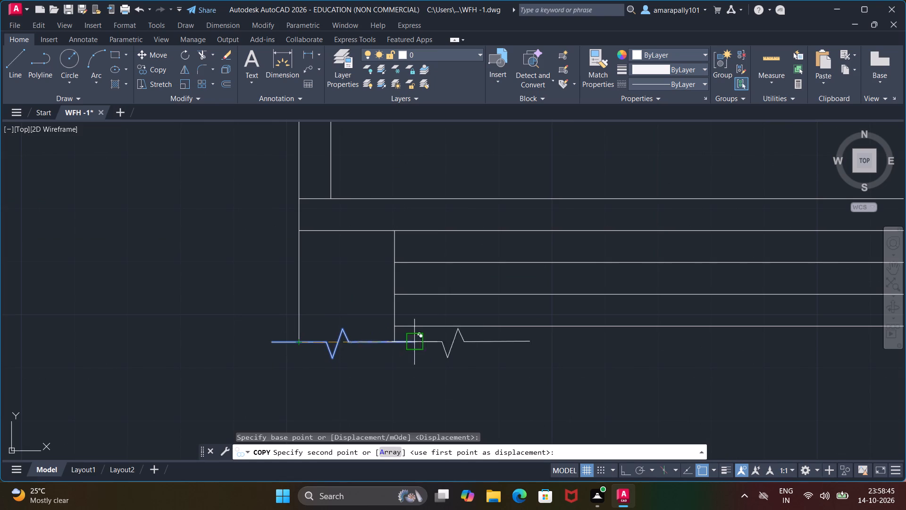
pyautogui.scroll(-4, 556, 341)
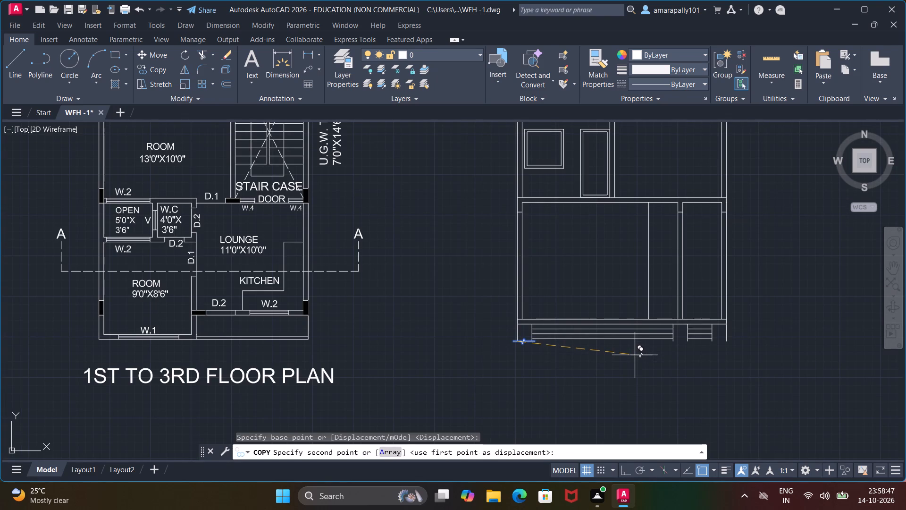
pyautogui.press('F8')
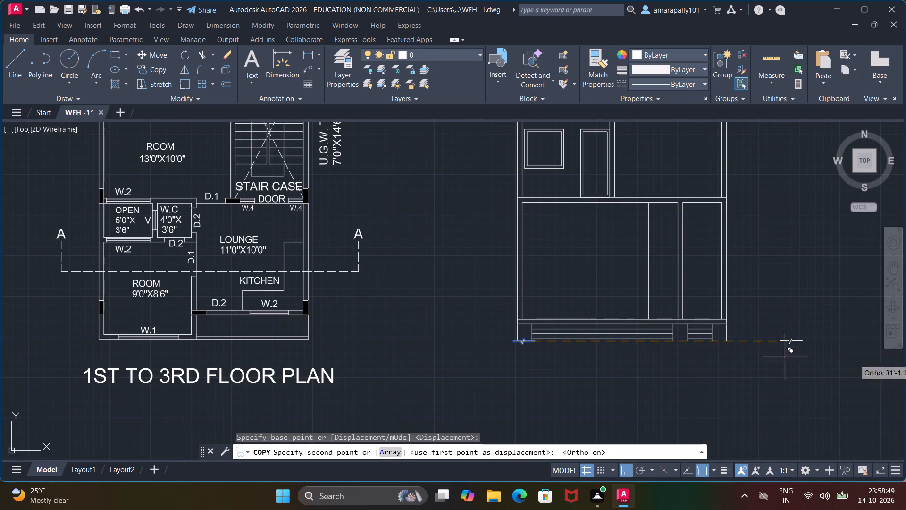
pyautogui.scroll(4, 694, 321)
pyautogui.scroll(-1, 635, 411)
pyautogui.moveTo(633, 410); pyautogui.dragTo(600, 338, button='middle')
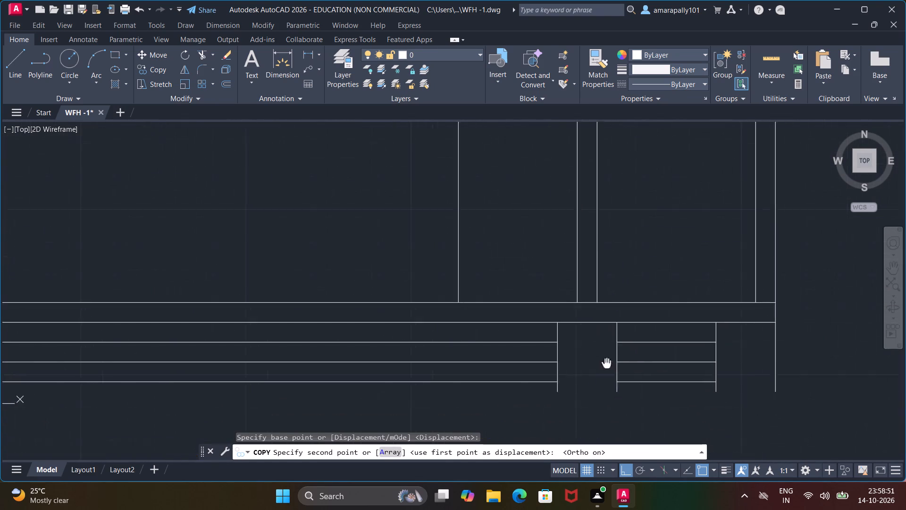
pyautogui.moveTo(600, 338); pyautogui.dragTo(595, 279, button='middle')
pyautogui.scroll(3, 562, 310)
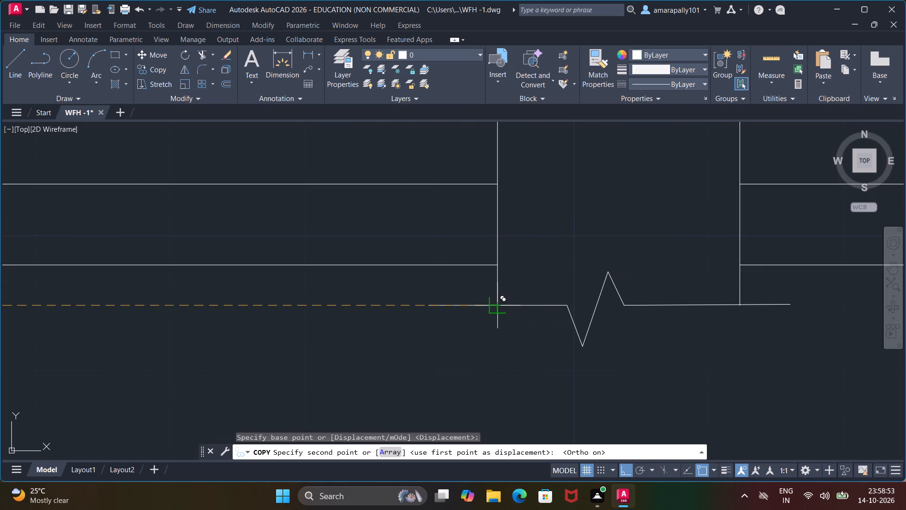
pyautogui.click(503, 308)
# Place another copy of the break line across the lower ends of the base lines under the right-hand outer wall.
pyautogui.scroll(-3, 697, 313)
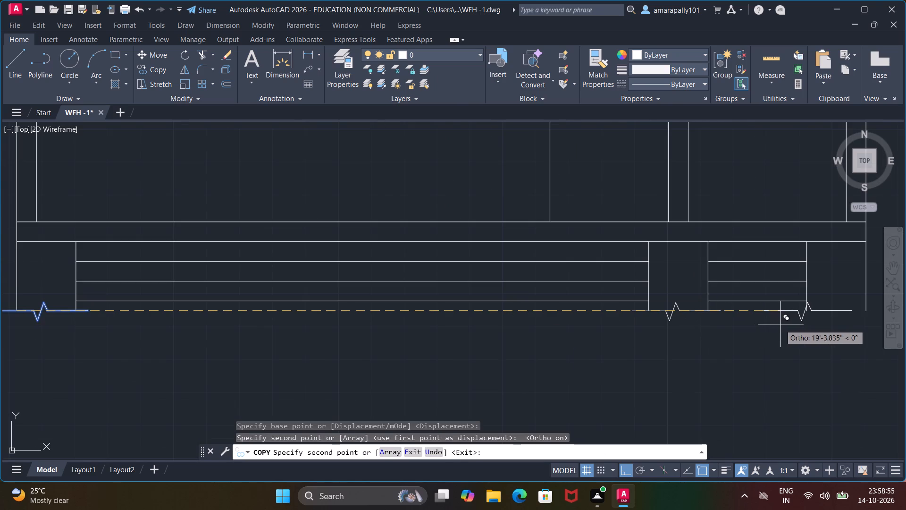
pyautogui.scroll(4, 780, 324)
pyautogui.moveTo(827, 322); pyautogui.dragTo(467, 367, button='middle')
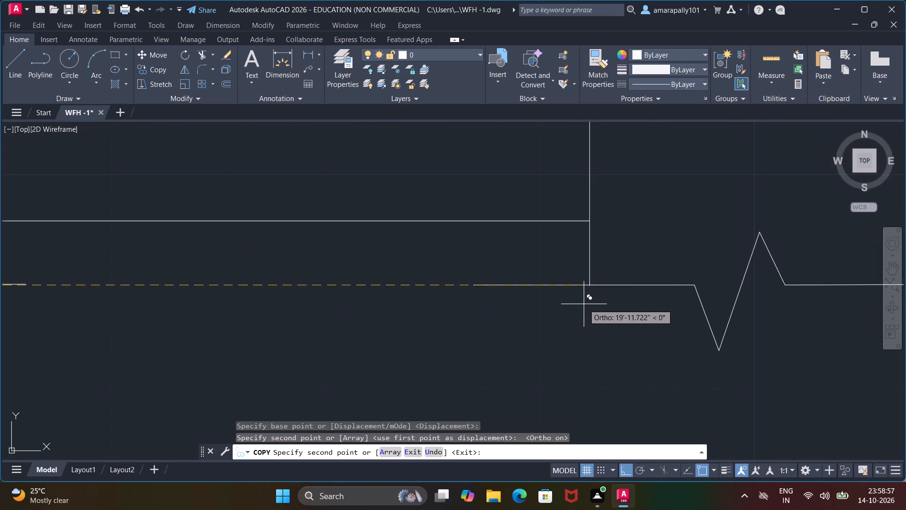
pyautogui.click(590, 285)
pyautogui.scroll(-5, 610, 294)
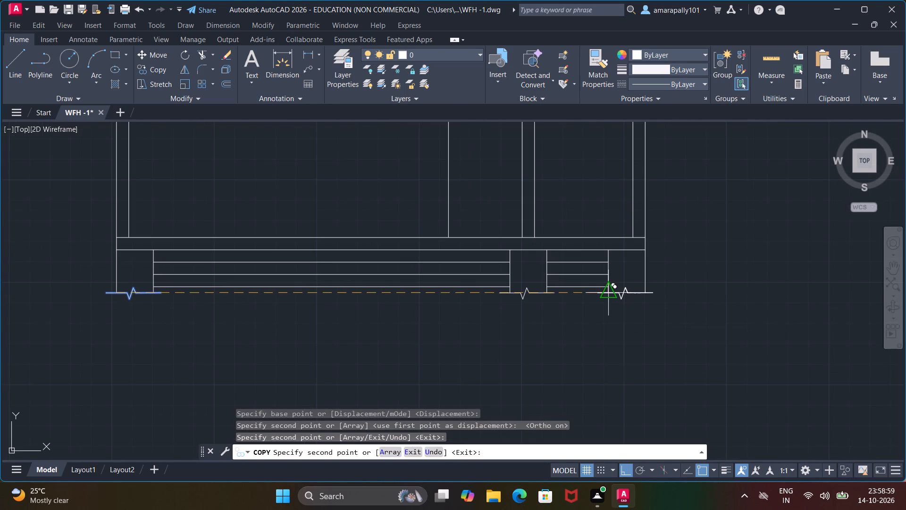
pyautogui.press('Escape')
pyautogui.press('Escape')
pyautogui.press('Escape')
pyautogui.scroll(-2, 611, 300)
pyautogui.press('Escape')
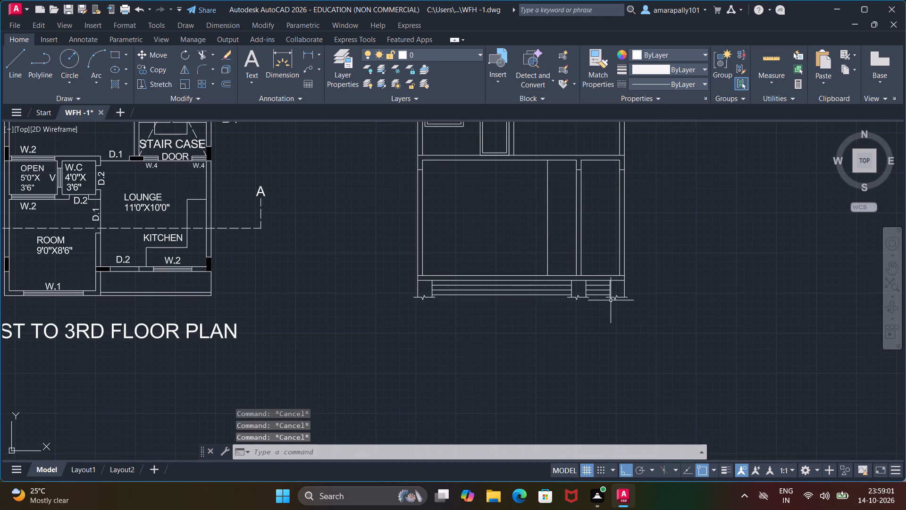
# Examine the whole section beside the ground floor and 1st to 3rd floor plans, including the section's upper storeys.
pyautogui.scroll(-1, 611, 300)
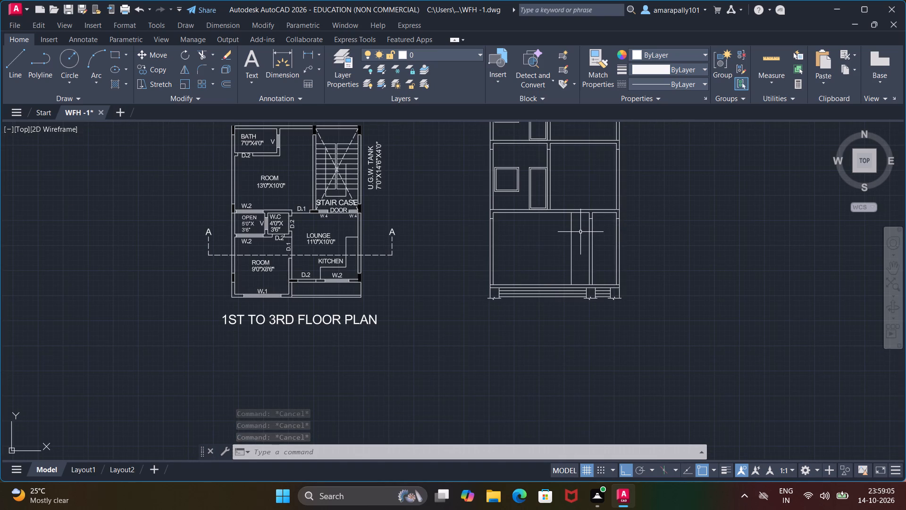
pyautogui.scroll(-1, 580, 232)
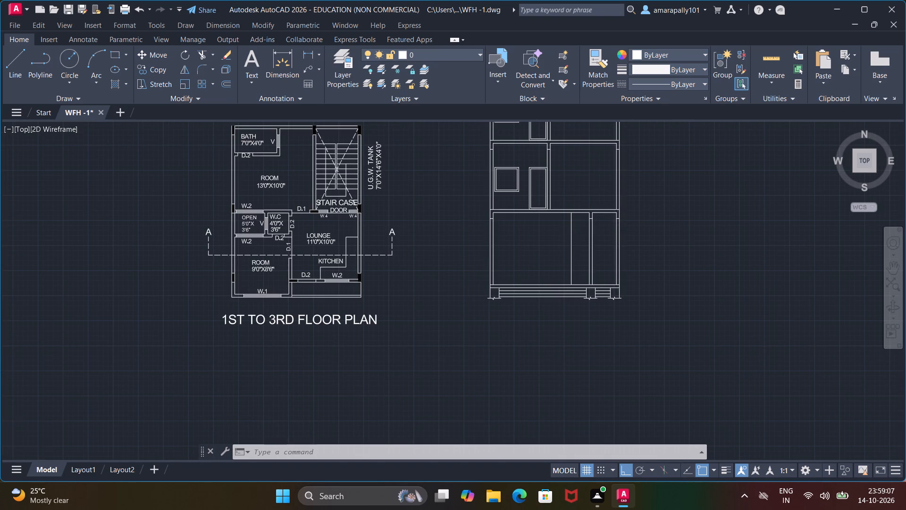
pyautogui.scroll(-2, 569, 255)
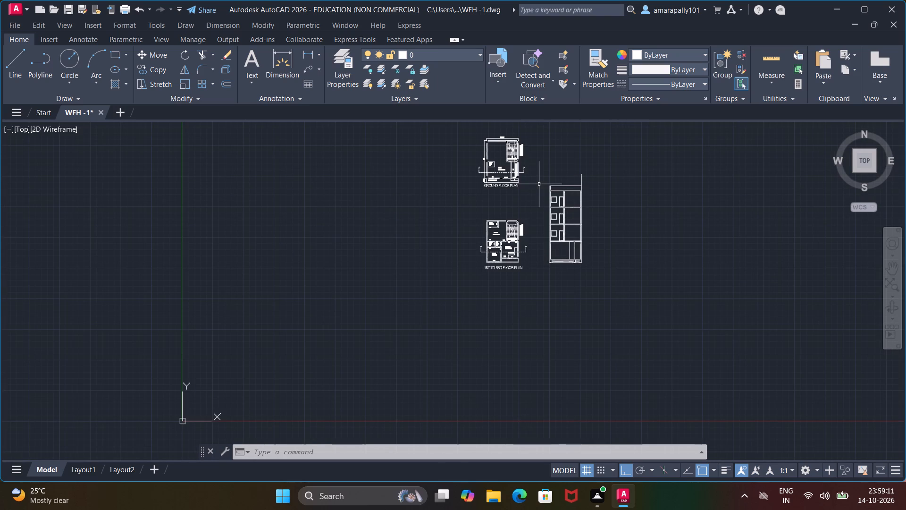
pyautogui.scroll(1, 523, 178)
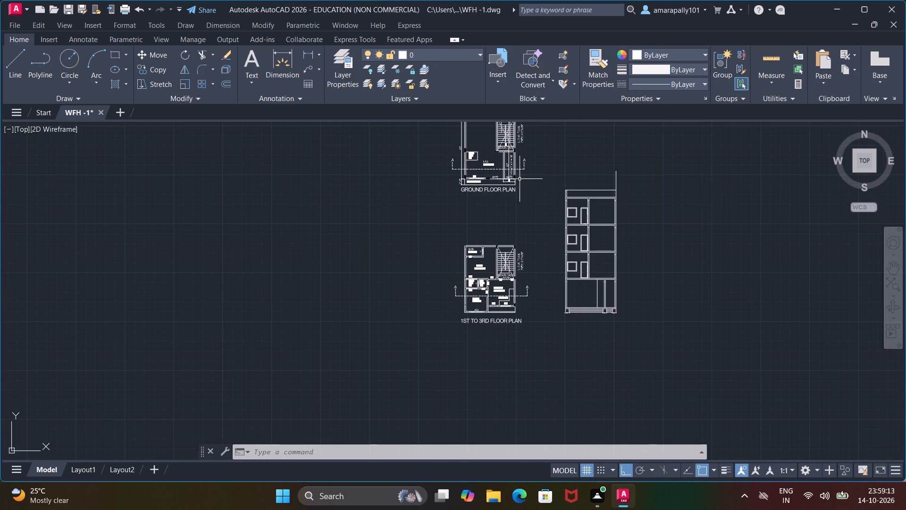
pyautogui.scroll(2, 513, 195)
pyautogui.scroll(-1, 527, 215)
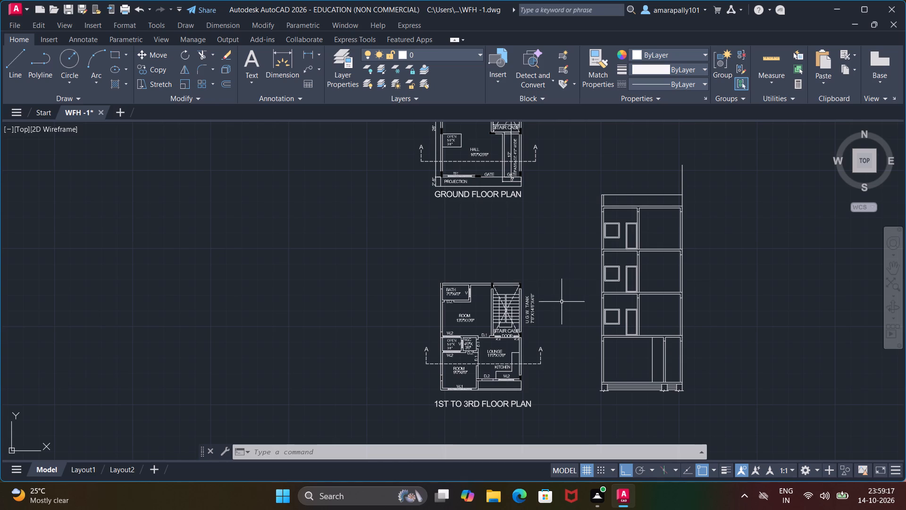
pyautogui.scroll(2, 602, 289)
pyautogui.moveTo(602, 289); pyautogui.dragTo(527, 409, button='middle')
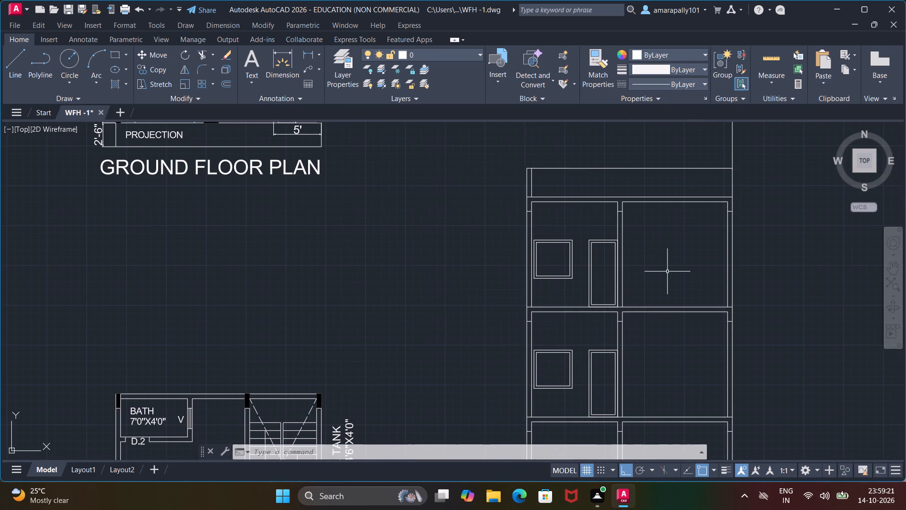
pyautogui.scroll(1, 668, 272)
pyautogui.moveTo(661, 266); pyautogui.dragTo(619, 343, button='middle')
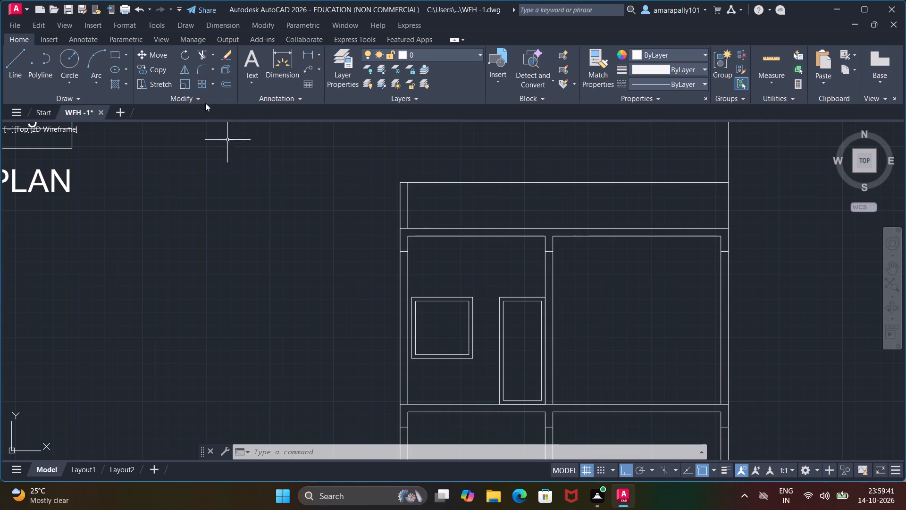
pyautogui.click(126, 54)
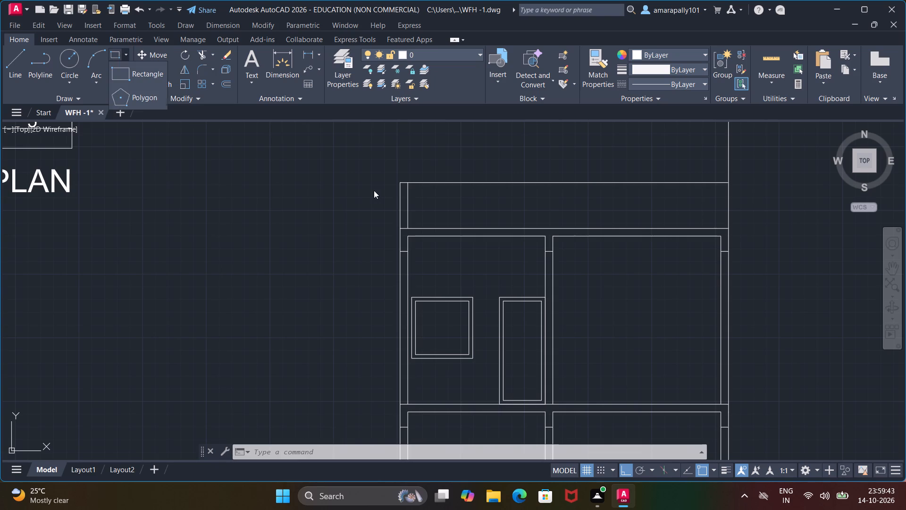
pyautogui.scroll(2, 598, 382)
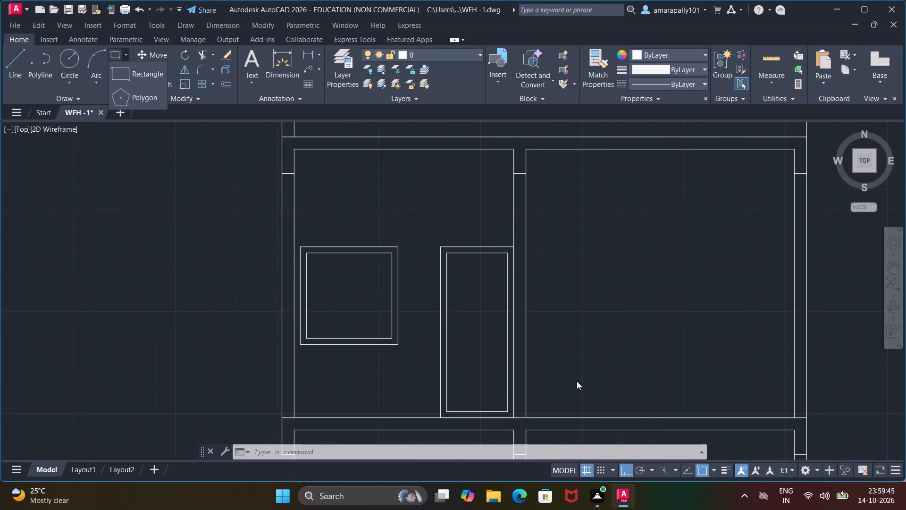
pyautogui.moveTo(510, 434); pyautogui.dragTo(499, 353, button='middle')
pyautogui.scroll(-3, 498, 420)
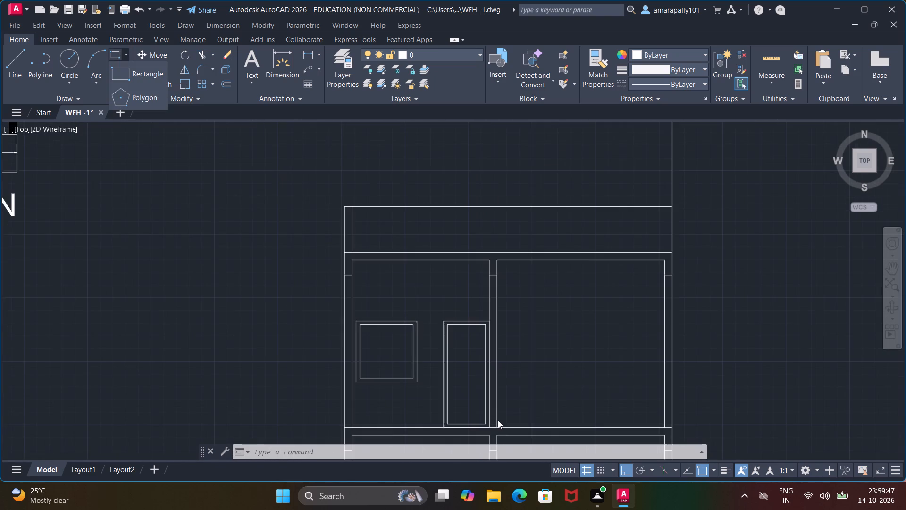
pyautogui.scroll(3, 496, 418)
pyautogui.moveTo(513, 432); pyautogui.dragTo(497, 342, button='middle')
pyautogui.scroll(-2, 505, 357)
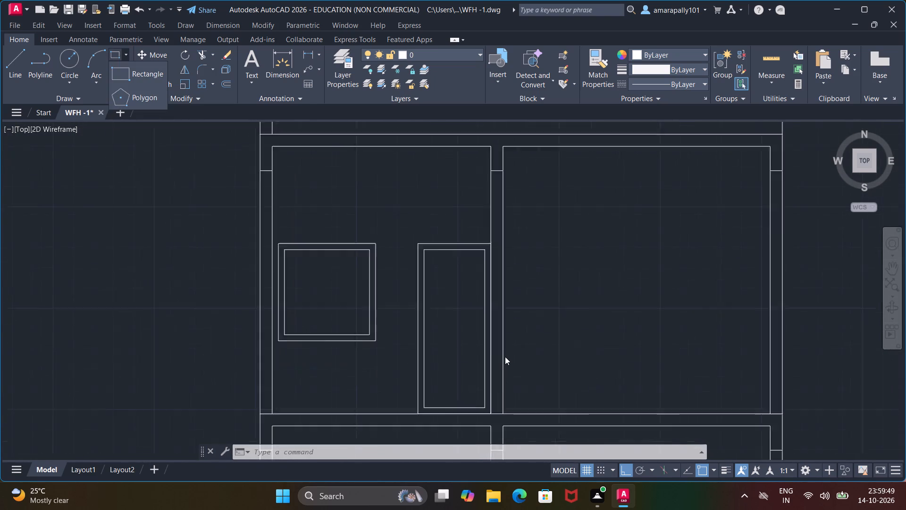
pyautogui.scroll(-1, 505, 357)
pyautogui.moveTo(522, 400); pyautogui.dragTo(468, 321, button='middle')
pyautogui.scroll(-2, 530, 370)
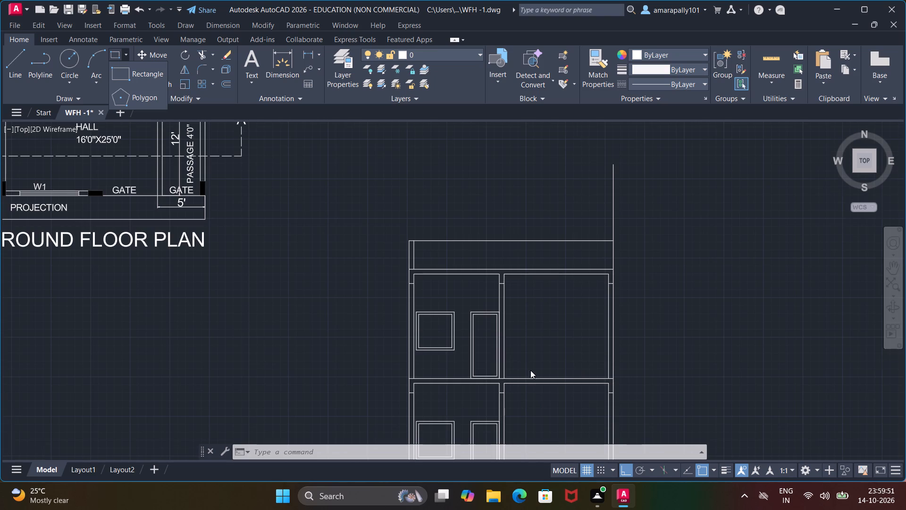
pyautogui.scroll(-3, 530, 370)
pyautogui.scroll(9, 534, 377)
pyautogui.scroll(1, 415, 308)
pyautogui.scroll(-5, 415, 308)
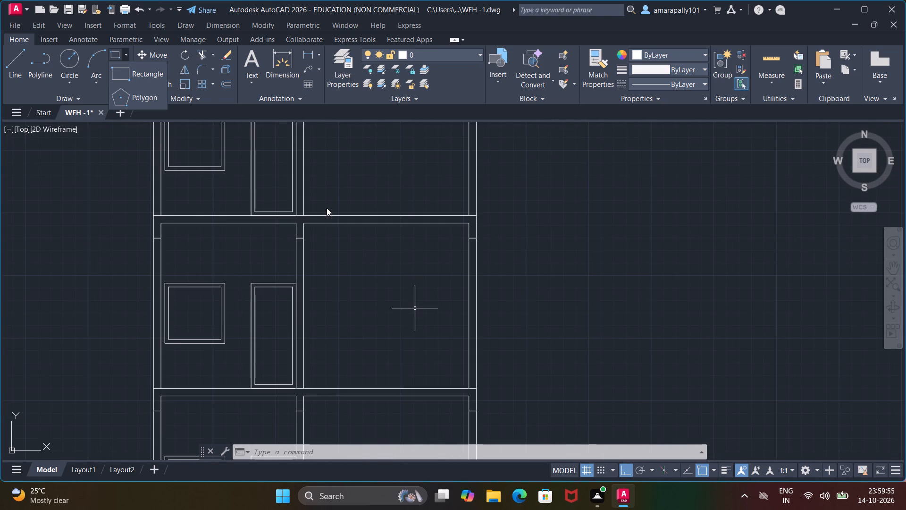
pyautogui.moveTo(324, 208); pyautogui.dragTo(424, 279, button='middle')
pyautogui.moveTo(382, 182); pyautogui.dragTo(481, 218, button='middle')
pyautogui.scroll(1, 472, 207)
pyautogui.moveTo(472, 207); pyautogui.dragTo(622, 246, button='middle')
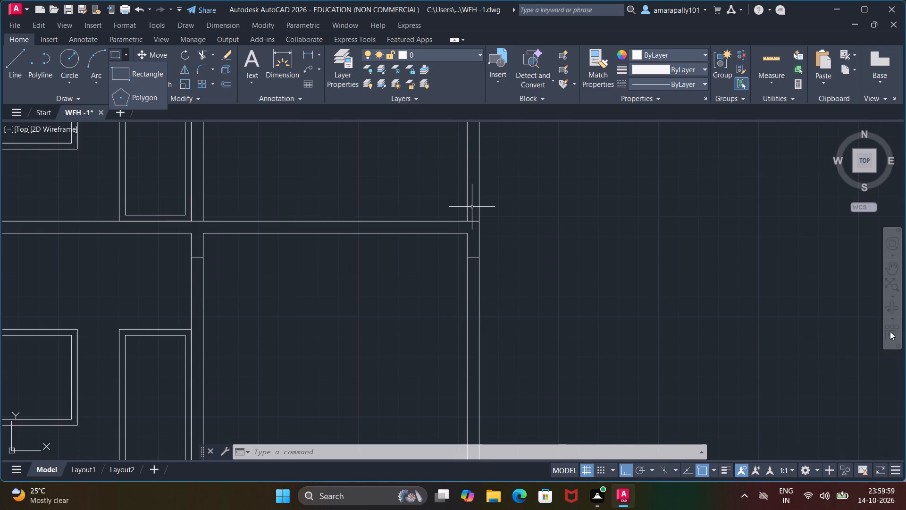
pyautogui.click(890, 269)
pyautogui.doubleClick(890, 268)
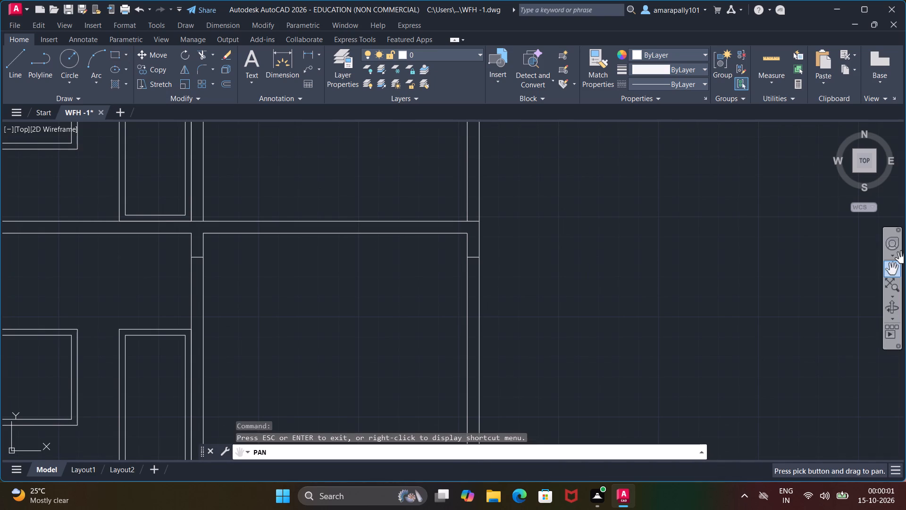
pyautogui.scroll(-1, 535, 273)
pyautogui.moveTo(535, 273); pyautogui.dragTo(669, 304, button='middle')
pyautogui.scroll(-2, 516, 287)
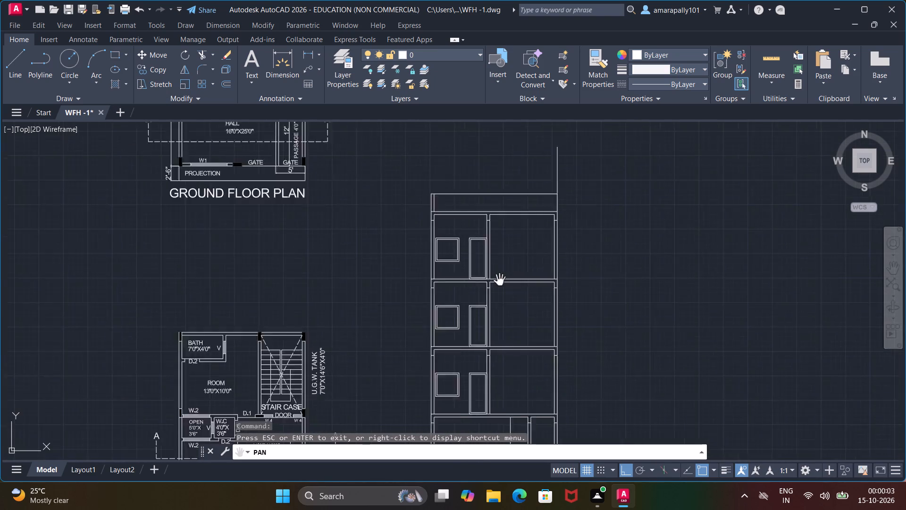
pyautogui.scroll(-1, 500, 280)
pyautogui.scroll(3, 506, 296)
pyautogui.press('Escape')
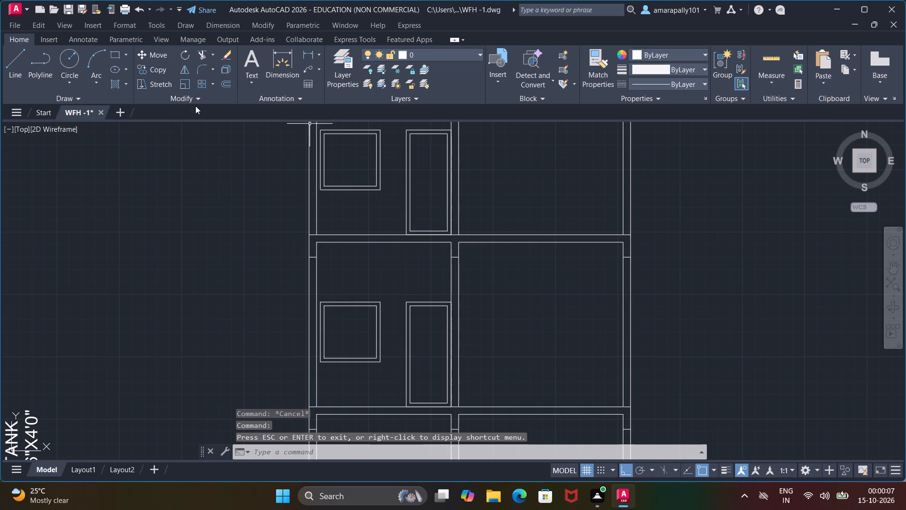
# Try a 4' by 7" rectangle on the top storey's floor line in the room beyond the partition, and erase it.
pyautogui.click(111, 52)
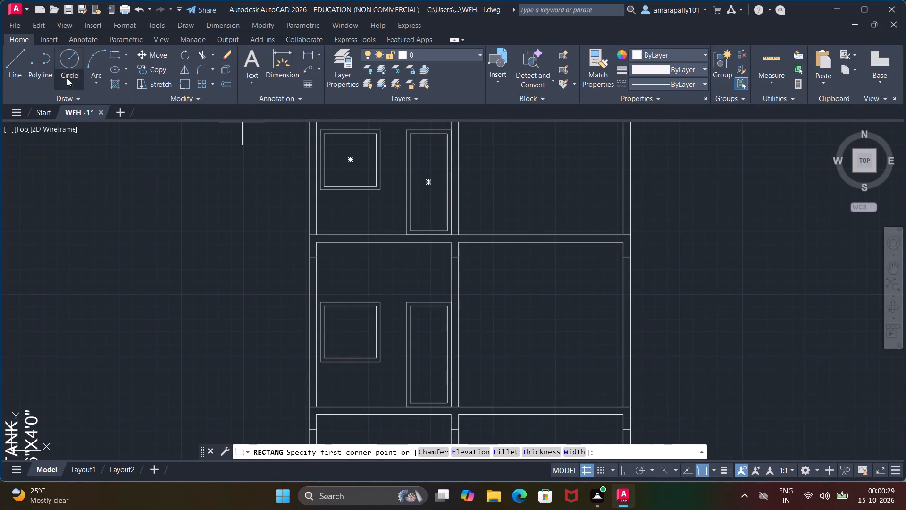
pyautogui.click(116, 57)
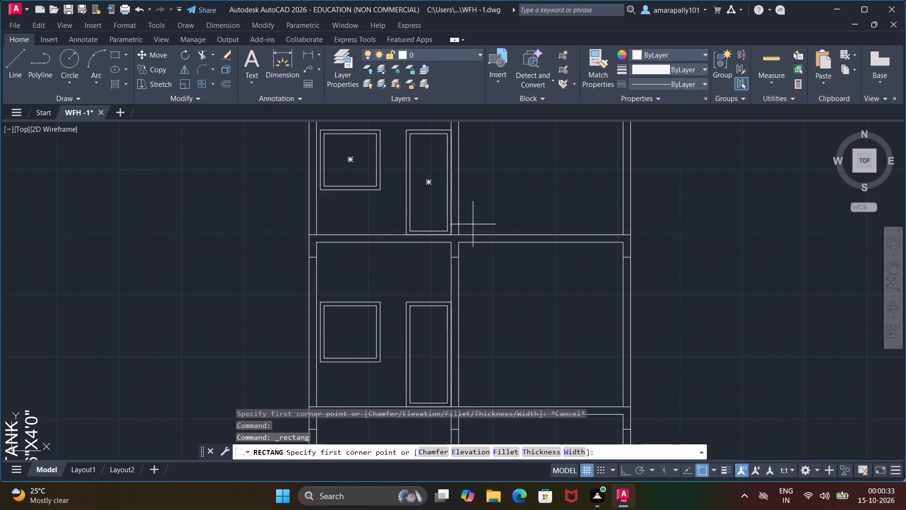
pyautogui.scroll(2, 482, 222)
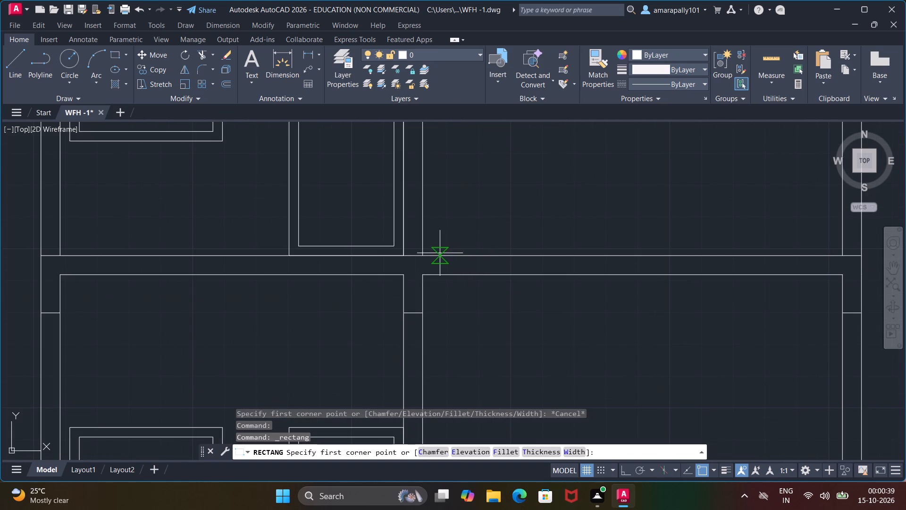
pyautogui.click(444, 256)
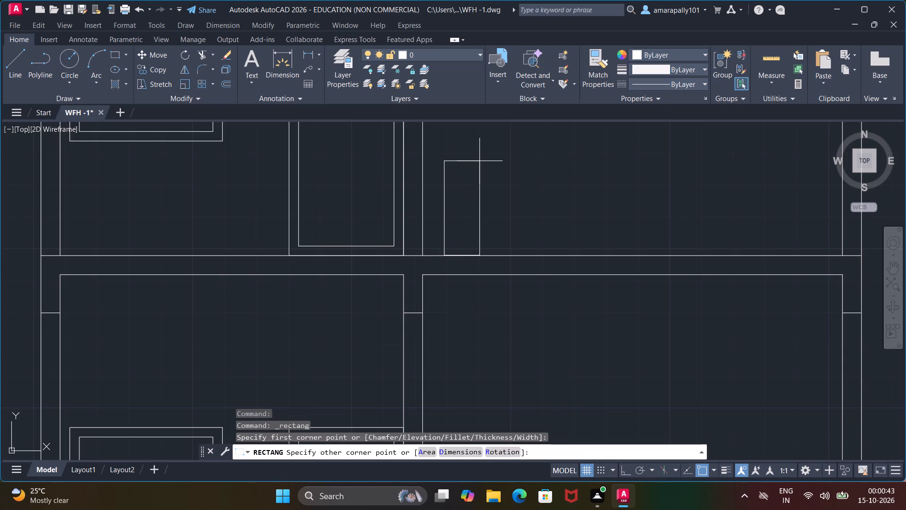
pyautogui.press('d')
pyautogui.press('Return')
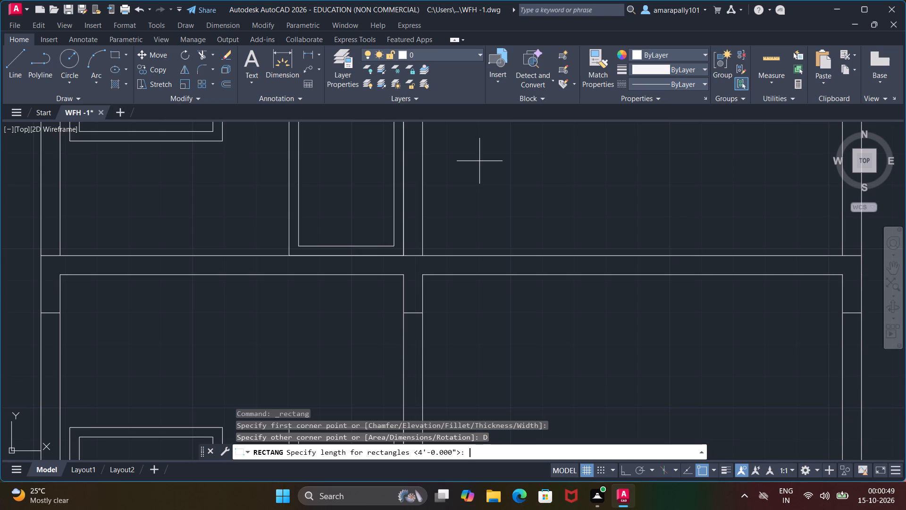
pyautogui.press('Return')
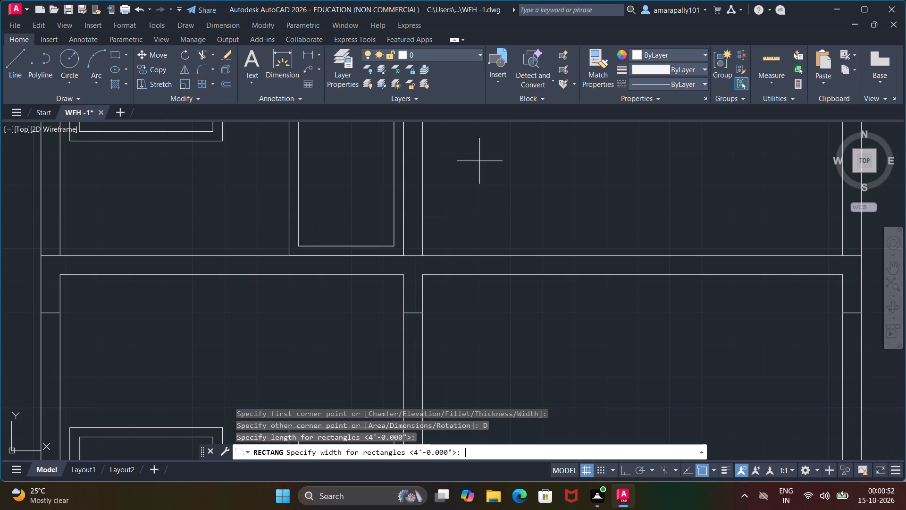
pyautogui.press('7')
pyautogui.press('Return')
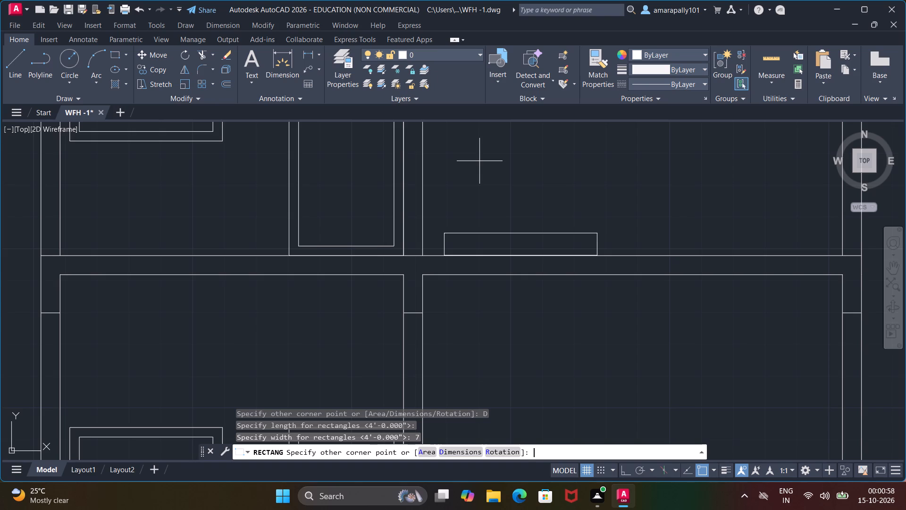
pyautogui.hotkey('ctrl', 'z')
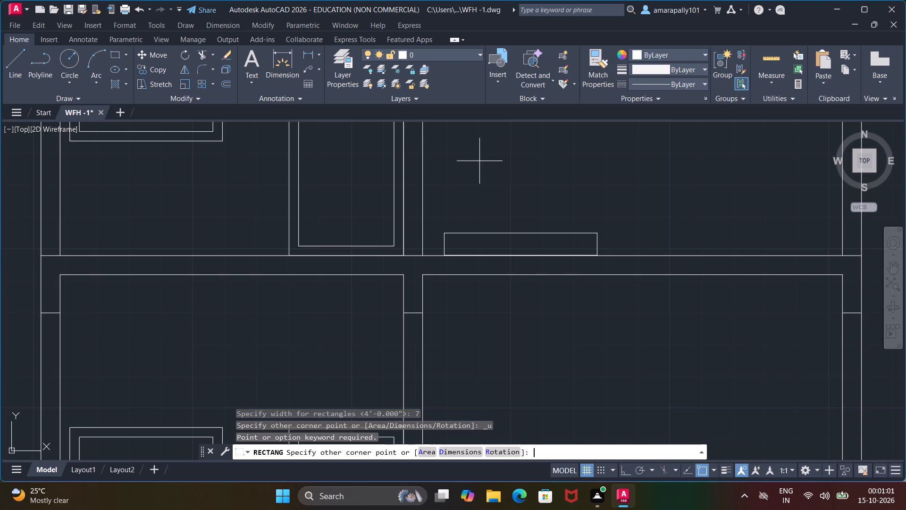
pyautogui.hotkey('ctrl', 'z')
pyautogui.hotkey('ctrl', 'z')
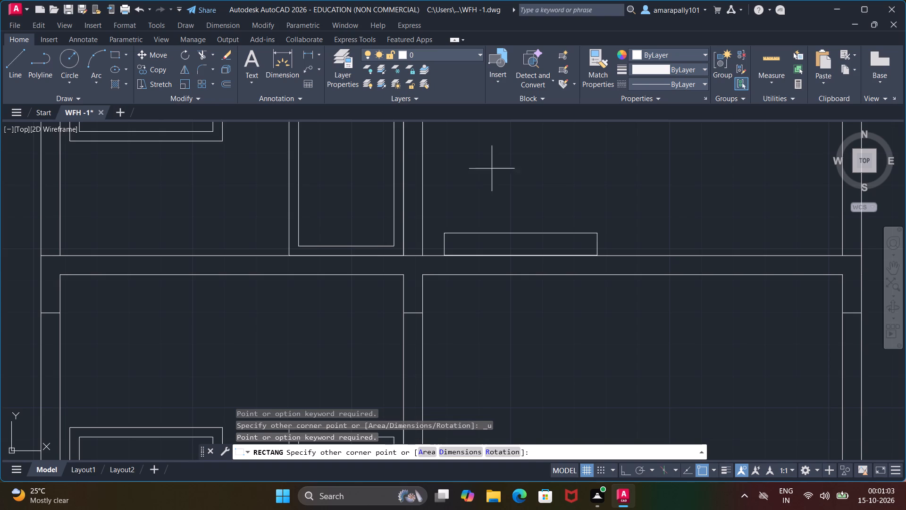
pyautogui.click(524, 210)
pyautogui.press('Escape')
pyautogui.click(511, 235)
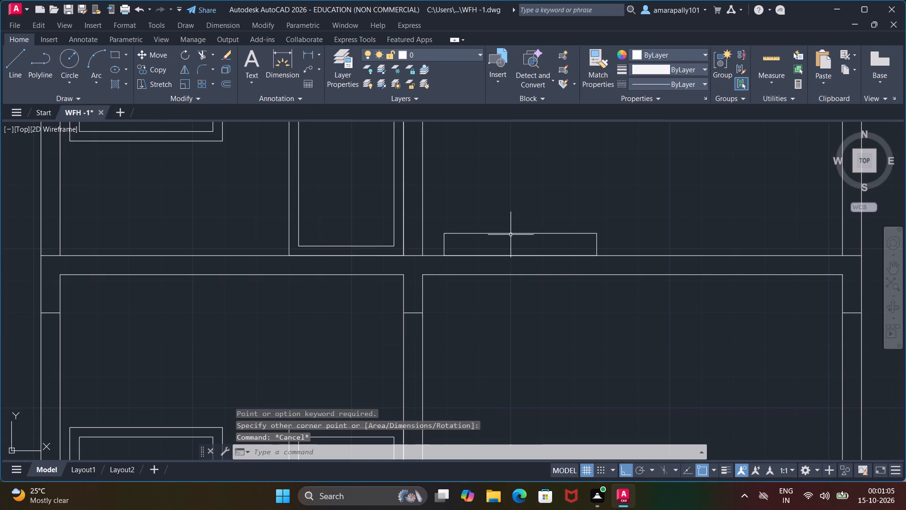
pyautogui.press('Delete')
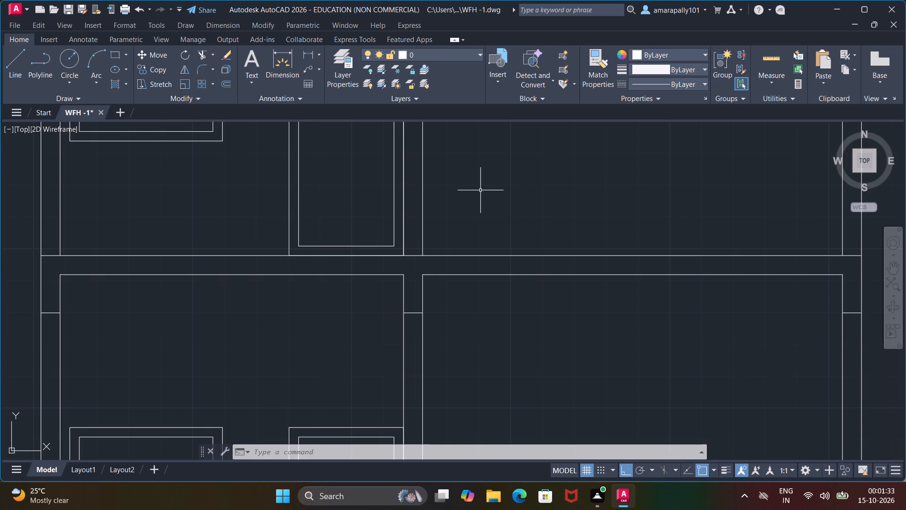
# Draw a rectangle 4' long and 7' wide, standing on the top storey's floor line just right of the partition.
pyautogui.scroll(-2, 478, 191)
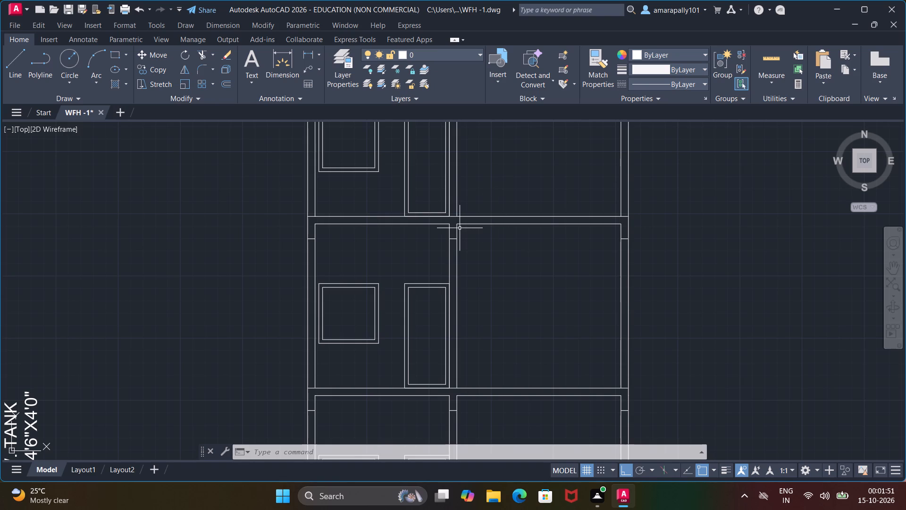
pyautogui.click(115, 51)
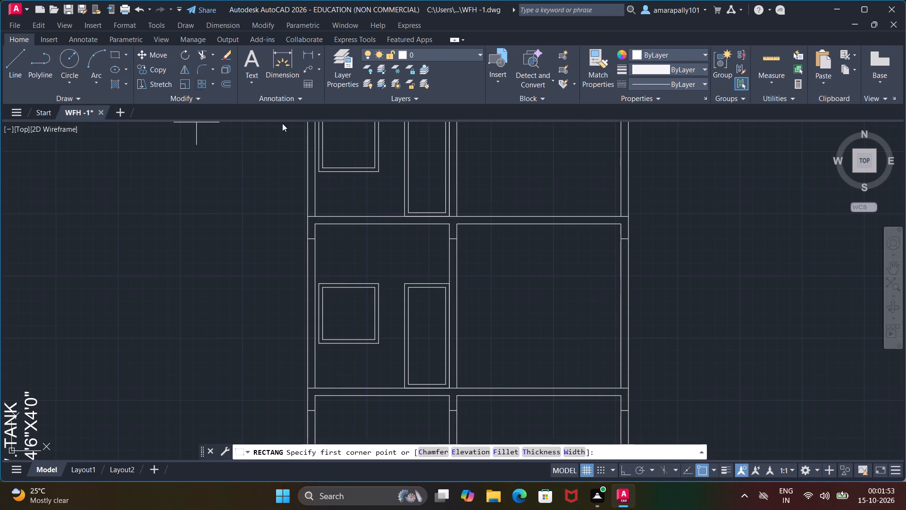
pyautogui.scroll(3, 462, 207)
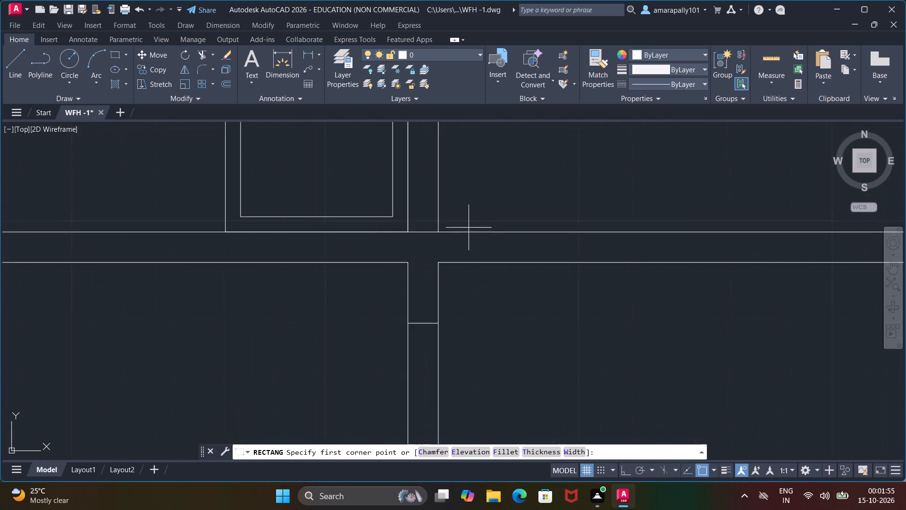
pyautogui.scroll(1, 469, 228)
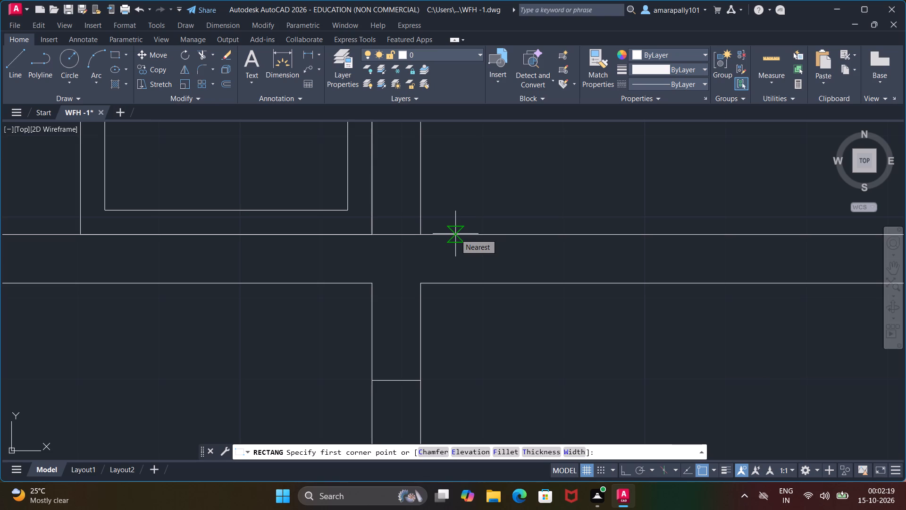
pyautogui.click(112, 57)
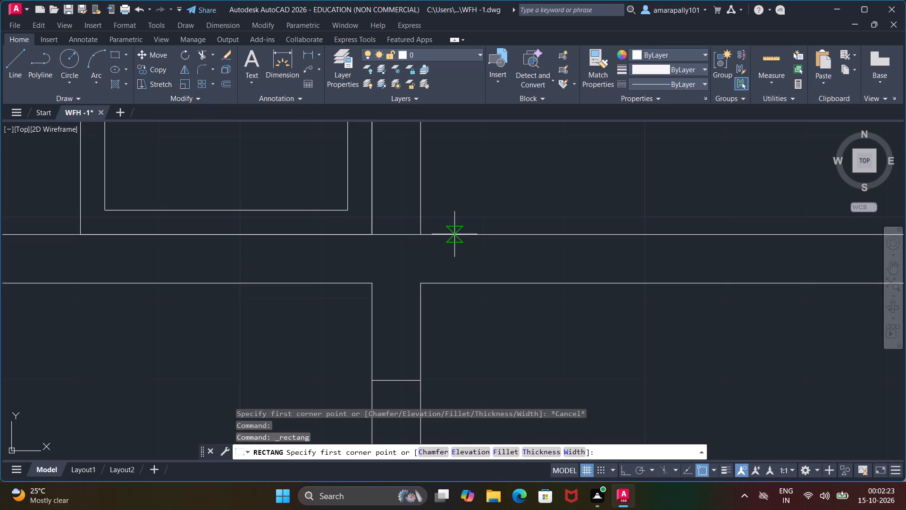
pyautogui.click(454, 234)
pyautogui.scroll(-1, 503, 135)
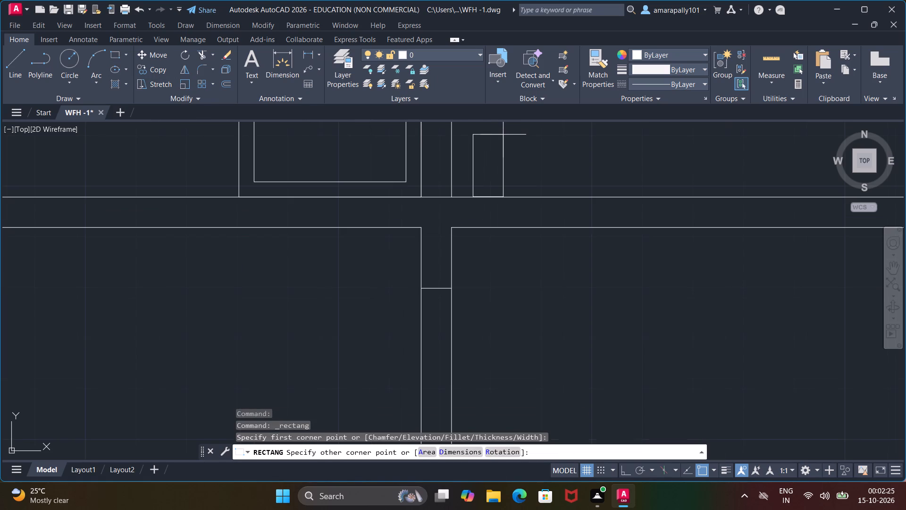
pyautogui.press('d')
pyautogui.press('Return')
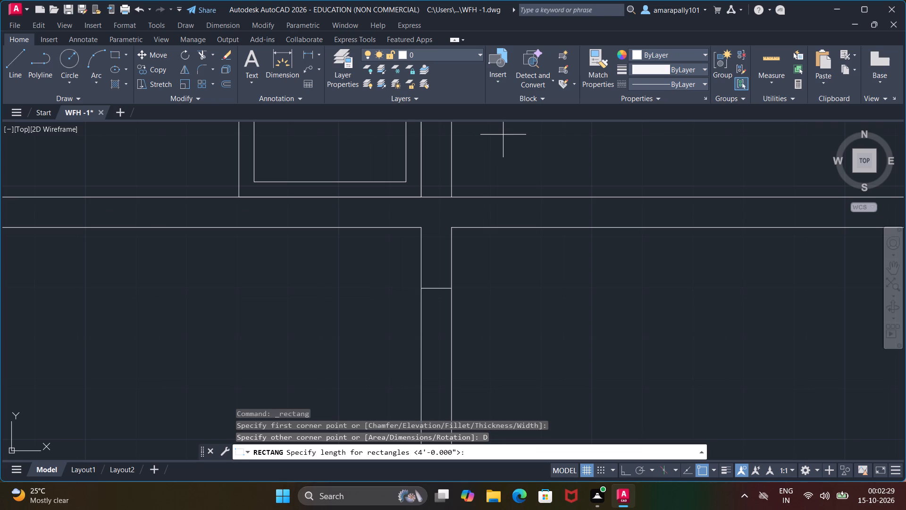
pyautogui.press('4')
pyautogui.press("'")
pyautogui.press('Return')
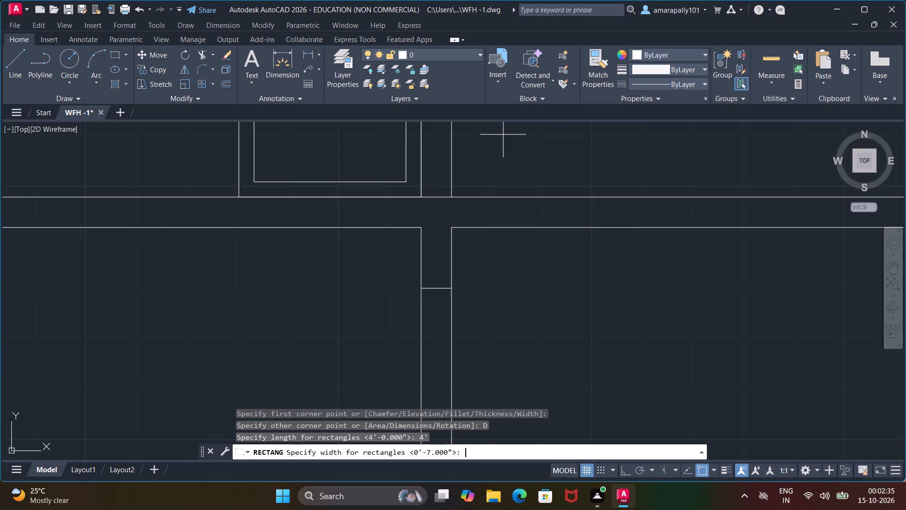
pyautogui.write("7'")
pyautogui.press('Return')
pyautogui.scroll(-2, 540, 167)
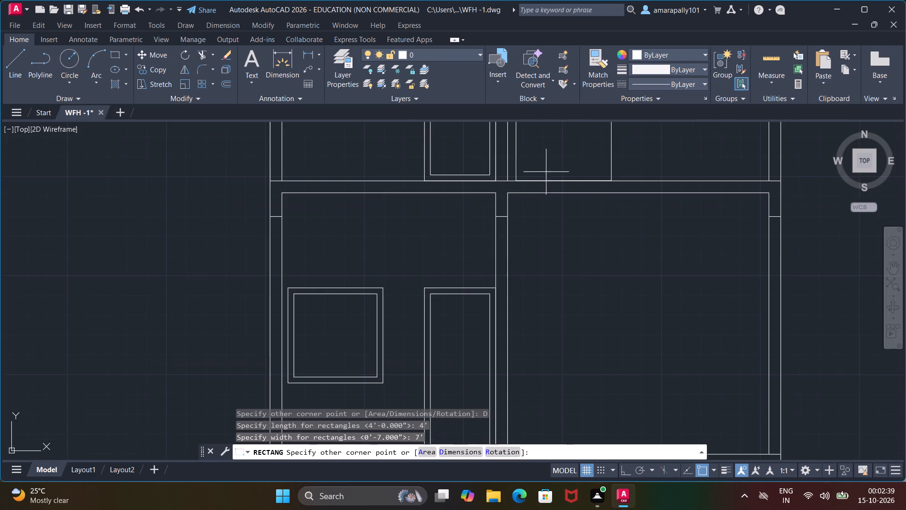
pyautogui.scroll(-3, 551, 170)
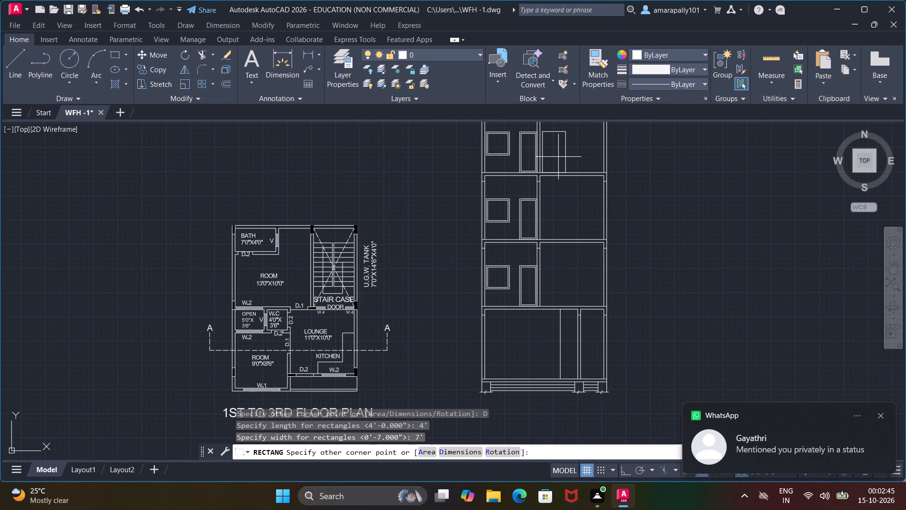
pyautogui.scroll(2, 554, 152)
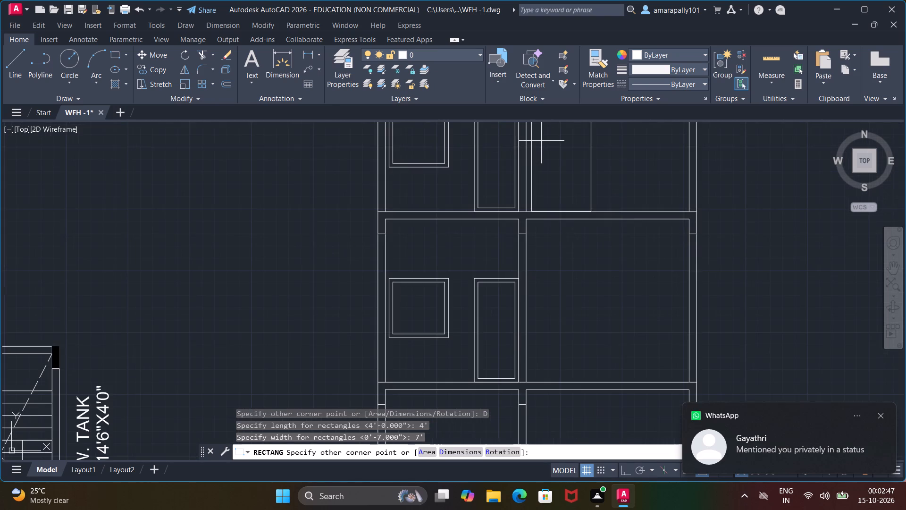
pyautogui.middleClick(541, 141)
pyautogui.moveTo(541, 141); pyautogui.dragTo(516, 290, button='middle')
pyautogui.moveTo(512, 291); pyautogui.dragTo(507, 337, button='middle')
pyautogui.scroll(1, 552, 329)
pyautogui.moveTo(552, 329); pyautogui.dragTo(470, 248, button='middle')
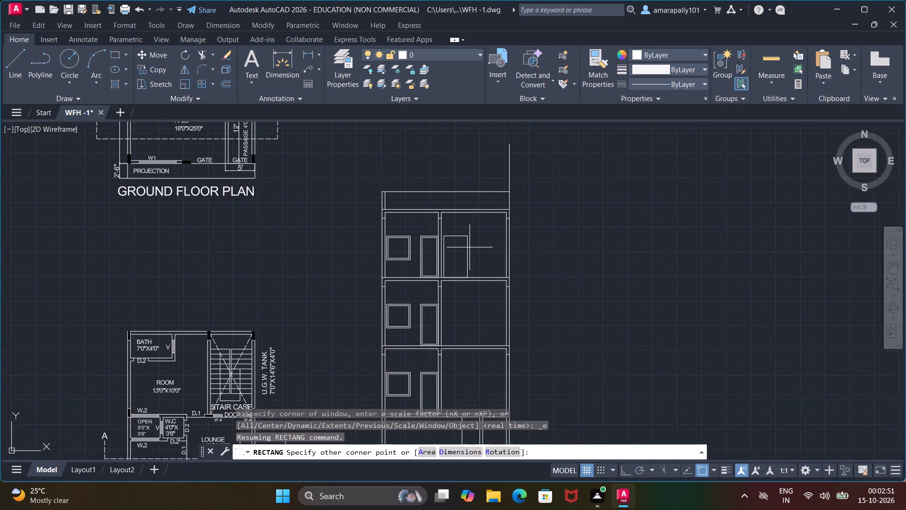
pyautogui.scroll(3, 471, 246)
pyautogui.click(455, 239)
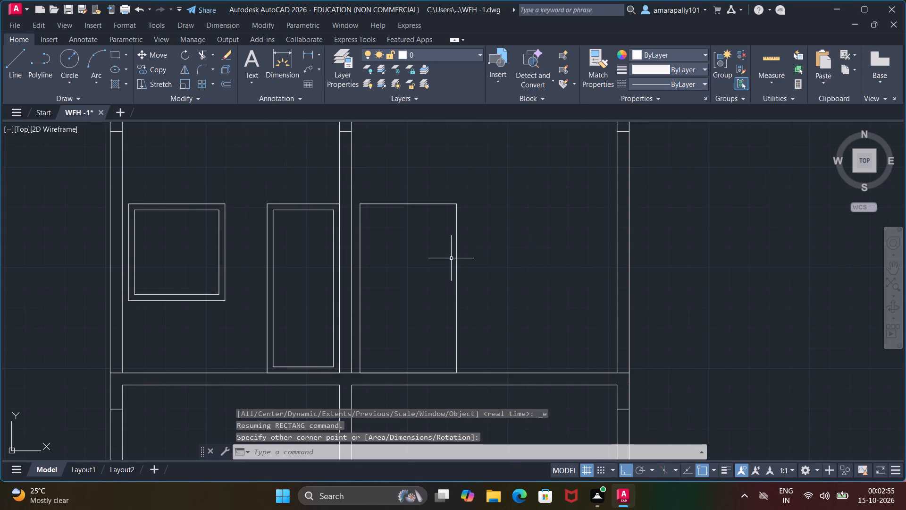
# Stretch the new rectangle's right-hand edge 3" inward toward the partition.
pyautogui.scroll(2, 453, 257)
pyautogui.click(461, 275)
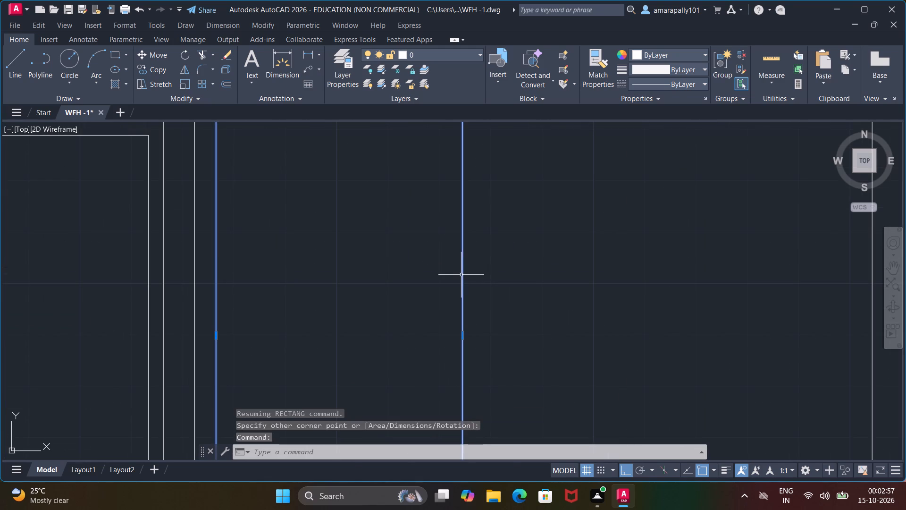
pyautogui.scroll(-3, 439, 280)
pyautogui.scroll(2, 449, 293)
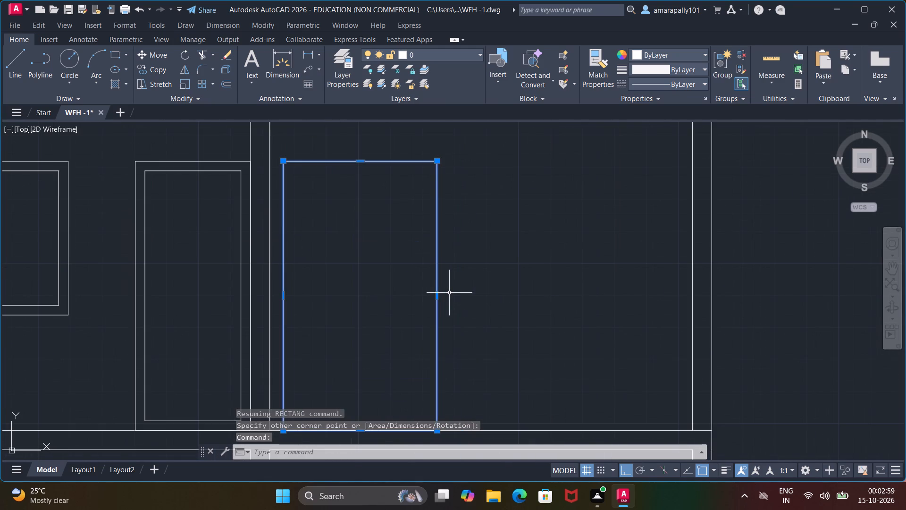
pyautogui.click(437, 297)
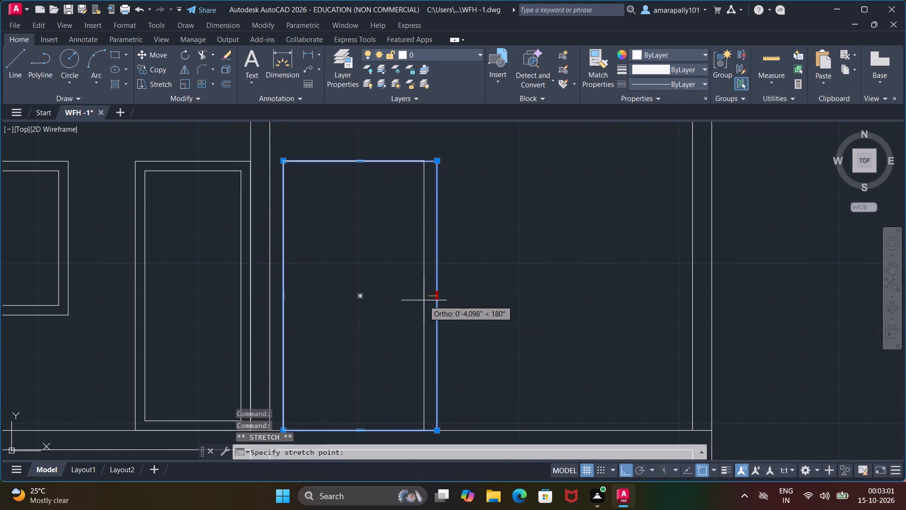
pyautogui.press('6')
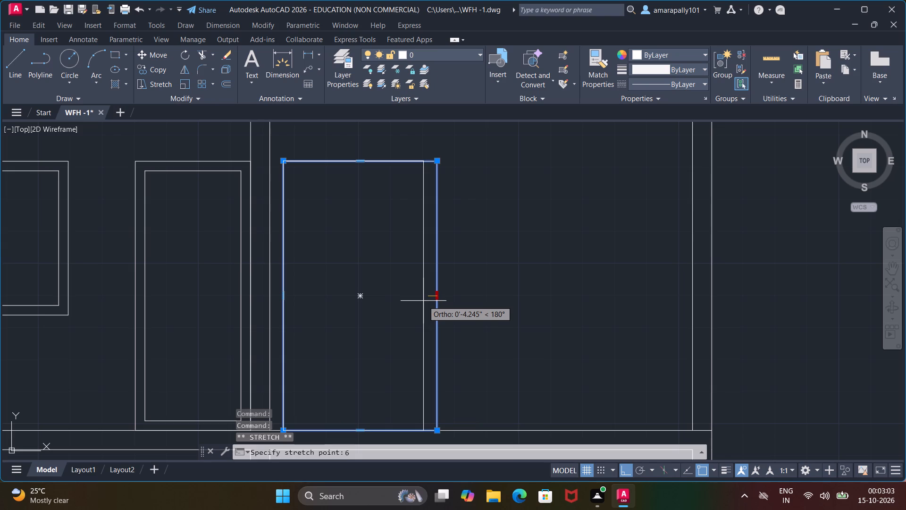
pyautogui.hotkey('shift', '"')
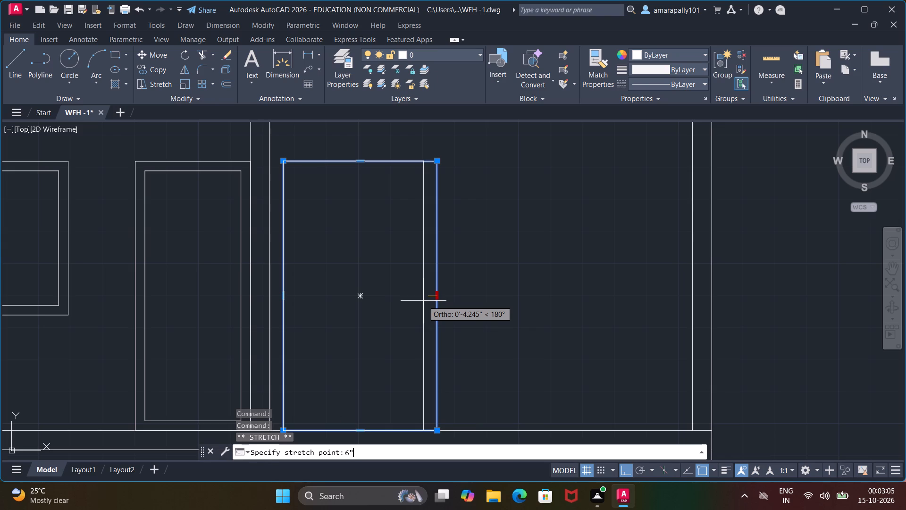
pyautogui.press('BackSpace')
pyautogui.press('BackSpace')
pyautogui.write('3"')
pyautogui.press('Return')
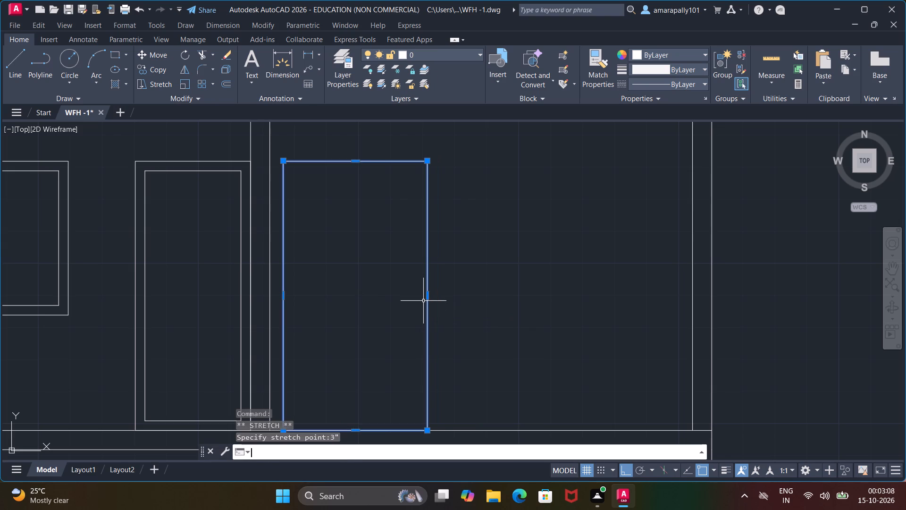
pyautogui.scroll(-3, 509, 278)
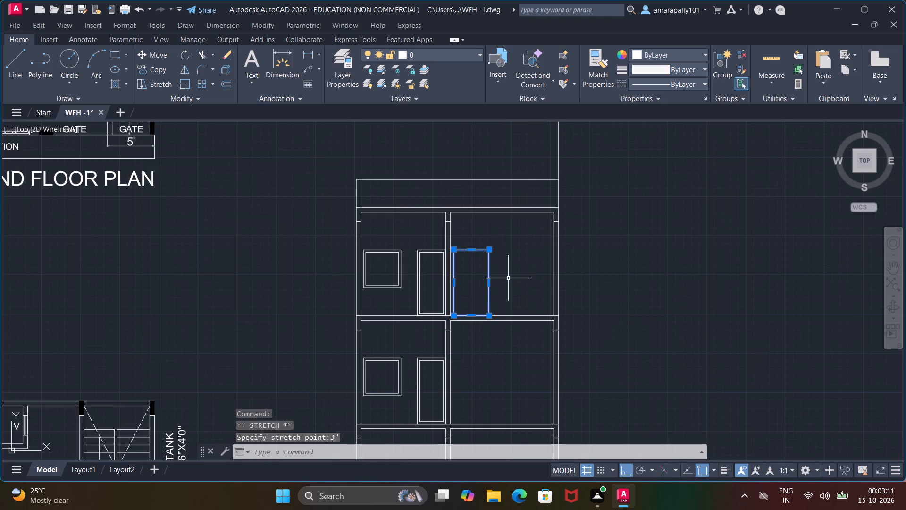
pyautogui.press('Escape')
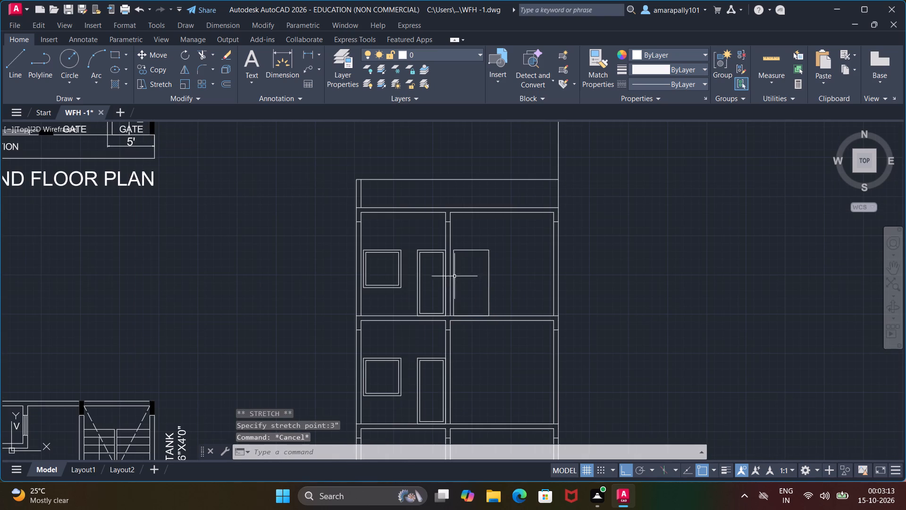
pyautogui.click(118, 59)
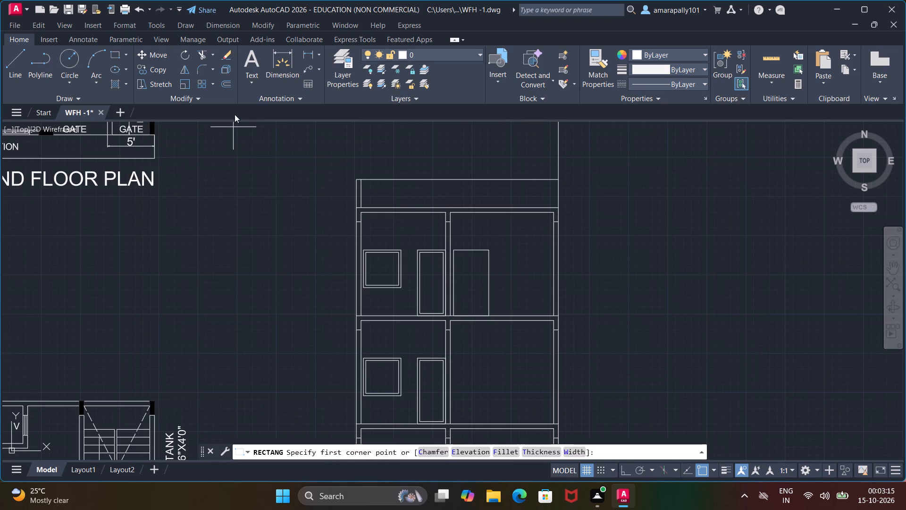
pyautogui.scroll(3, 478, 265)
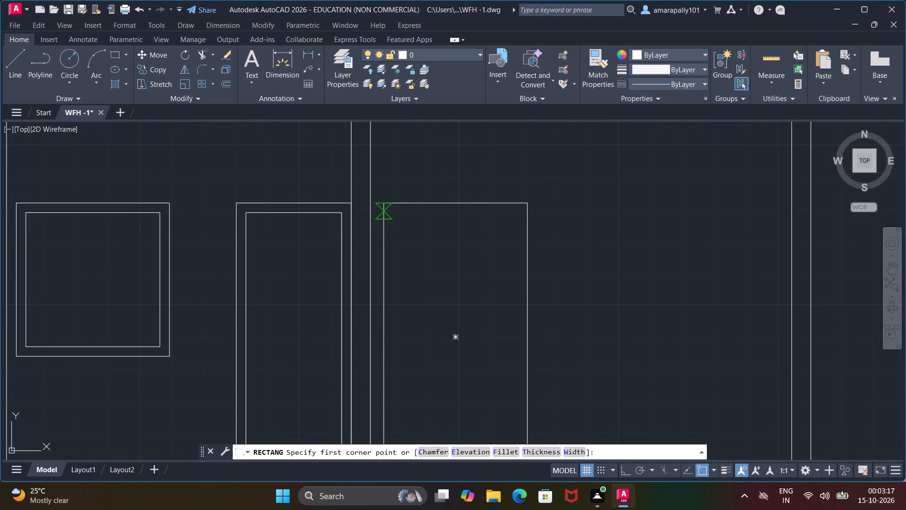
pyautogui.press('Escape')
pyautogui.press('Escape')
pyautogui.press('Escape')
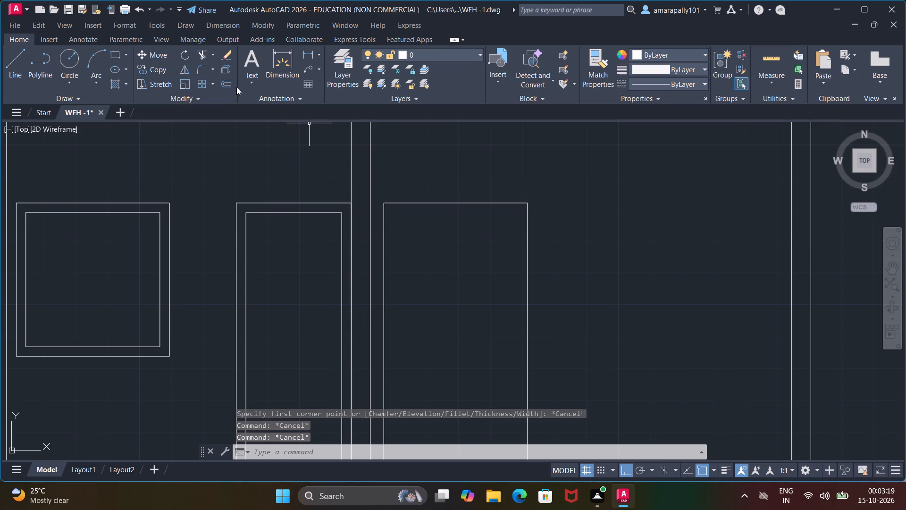
# Offset the top storey's new door rectangle, just beyond the partition, 3" inward to form its frame.
pyautogui.click(226, 85)
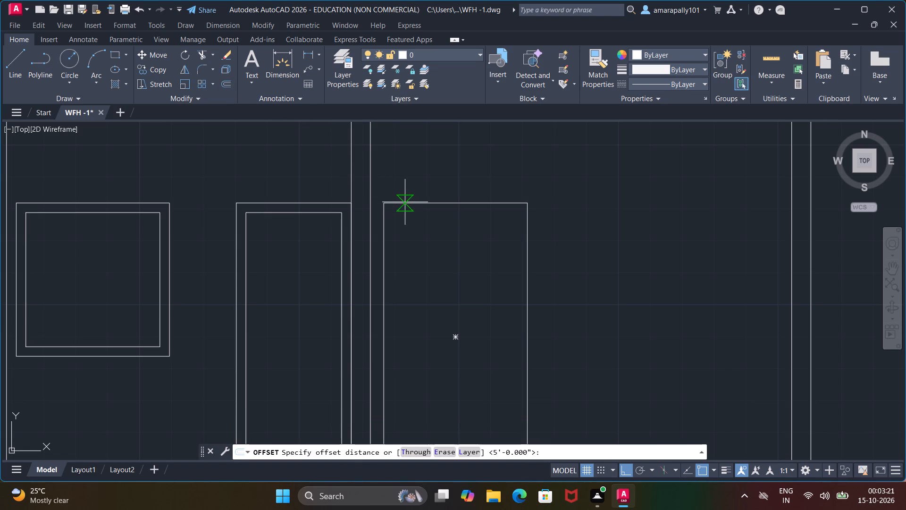
pyautogui.click(460, 206)
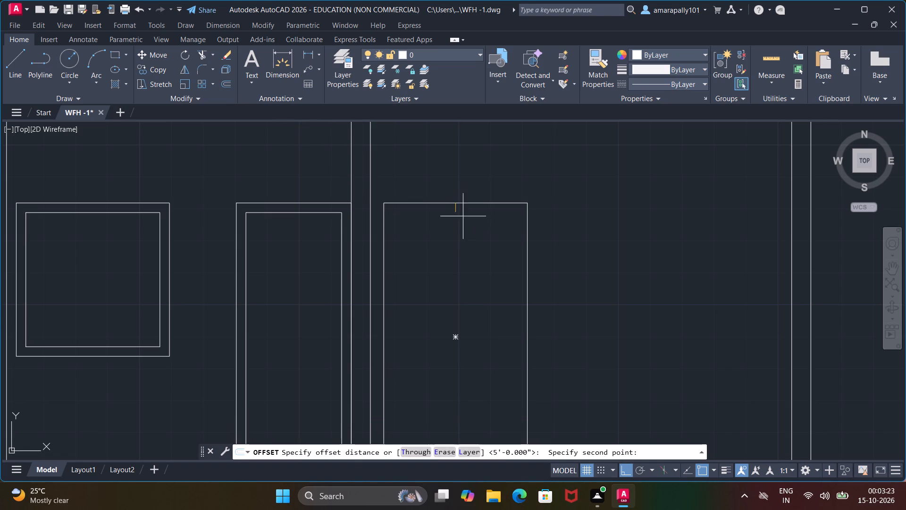
pyautogui.write('3"')
pyautogui.press('Return')
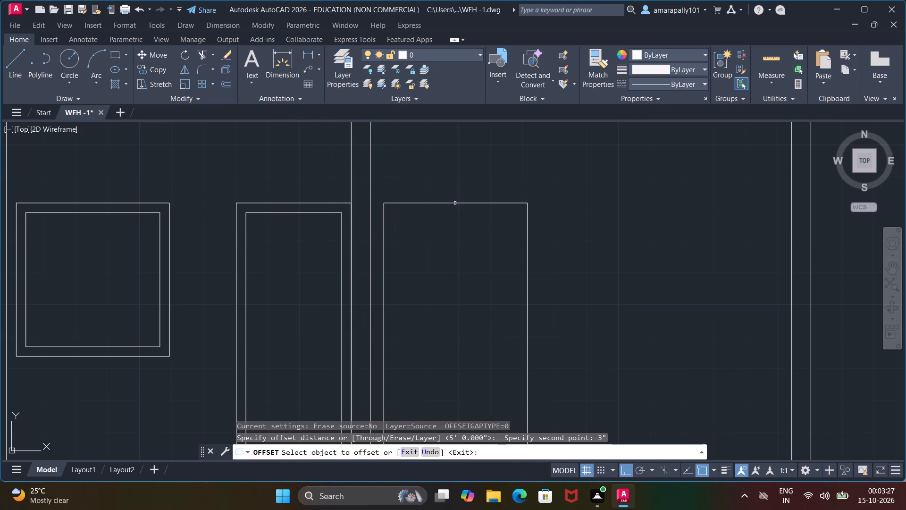
pyautogui.click(455, 203)
pyautogui.click(454, 222)
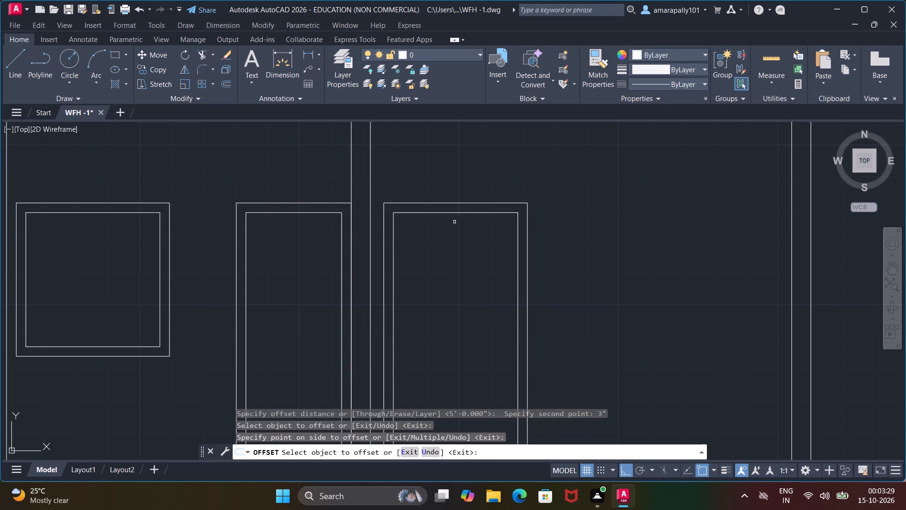
pyautogui.scroll(-2, 455, 222)
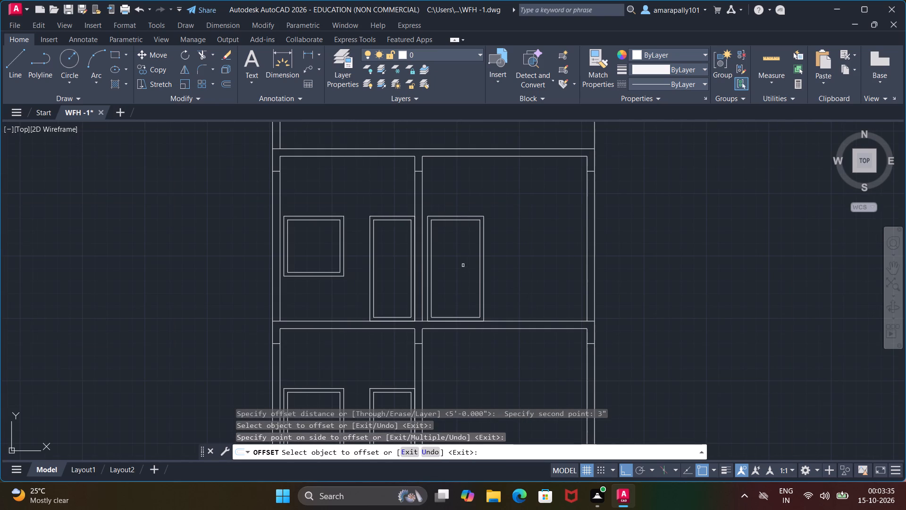
pyautogui.scroll(2, 462, 264)
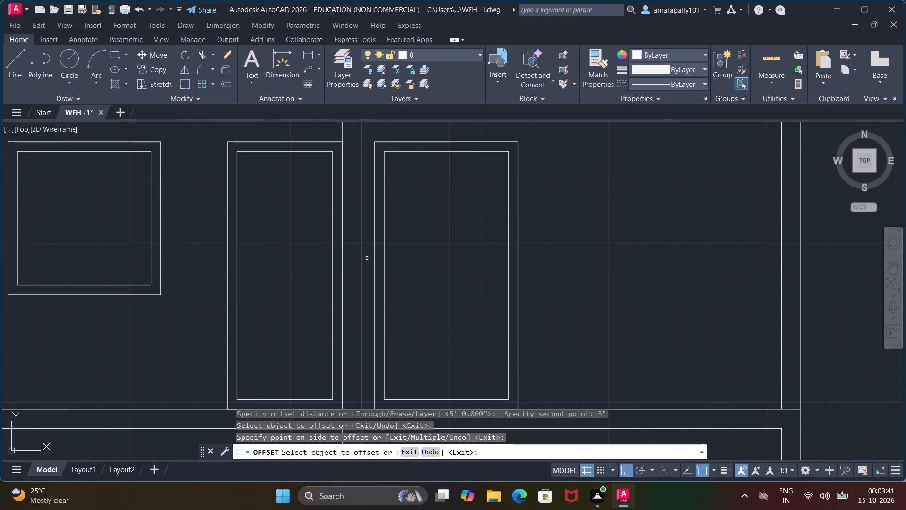
pyautogui.press('Escape')
pyautogui.press('Escape')
pyautogui.press('Escape')
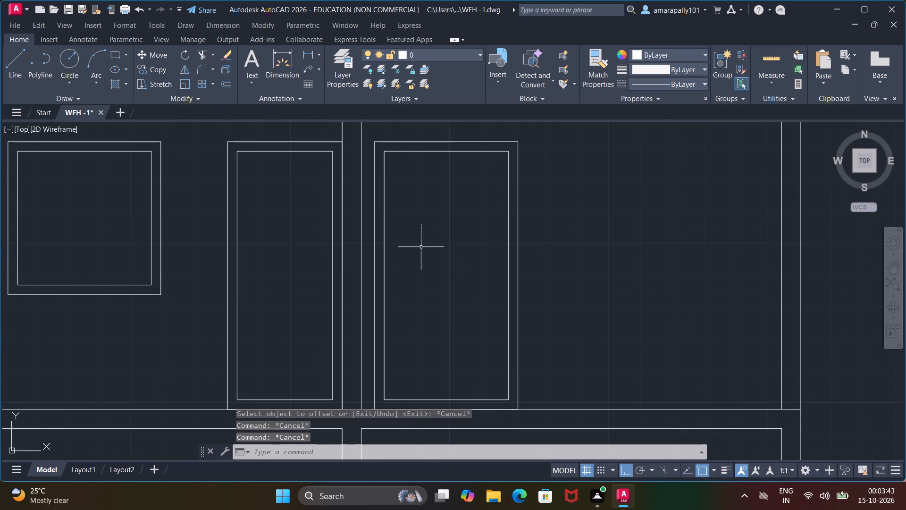
pyautogui.press('Escape')
pyautogui.press('Escape')
# Stretch the right-hand edge of the door frame's inner rectangle 3" inward toward the partition.
pyautogui.click(508, 225)
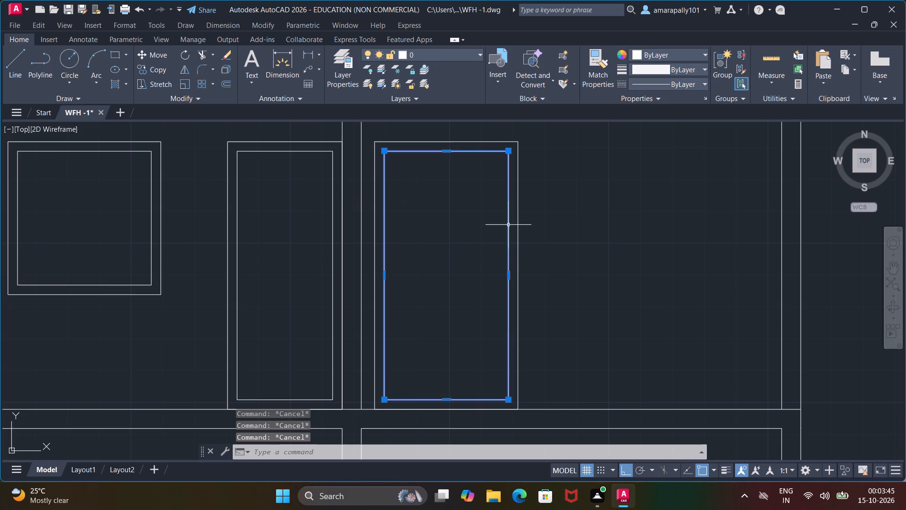
pyautogui.click(510, 278)
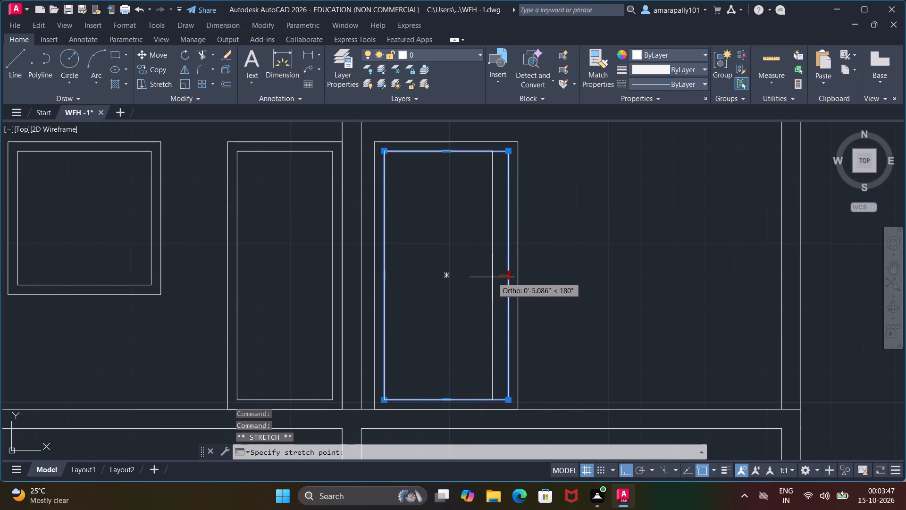
pyautogui.write('3"')
pyautogui.press('Return')
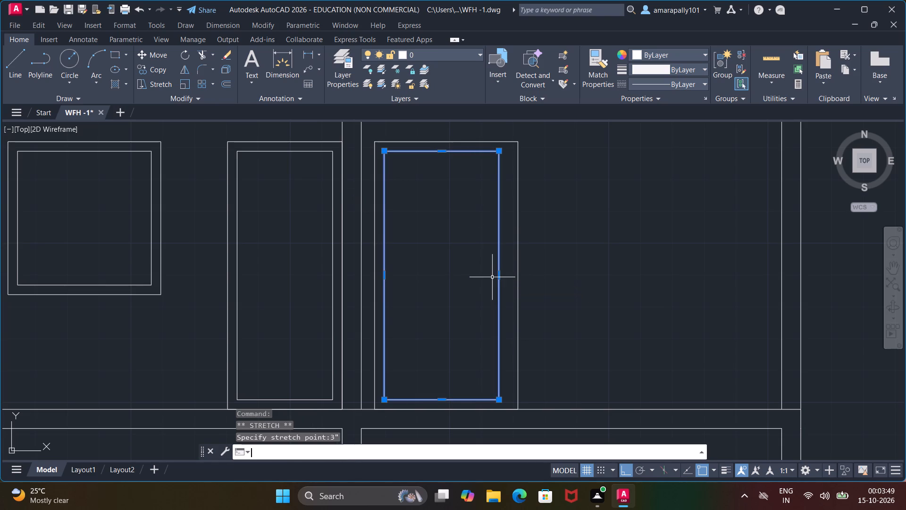
pyautogui.click(516, 281)
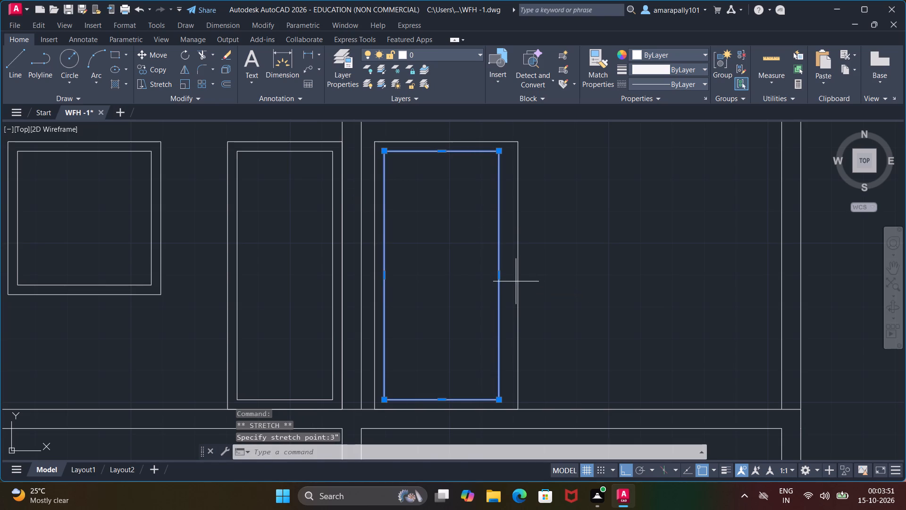
pyautogui.press('Escape')
pyautogui.press('Escape')
# Stretch the right-hand edge of the door frame's outer rectangle 3" inward to match the inner one.
pyautogui.click(517, 281)
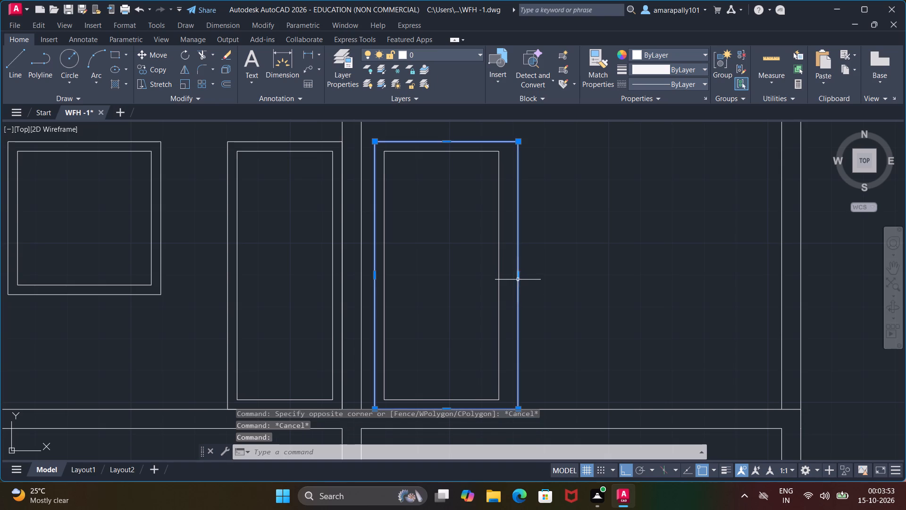
pyautogui.click(518, 277)
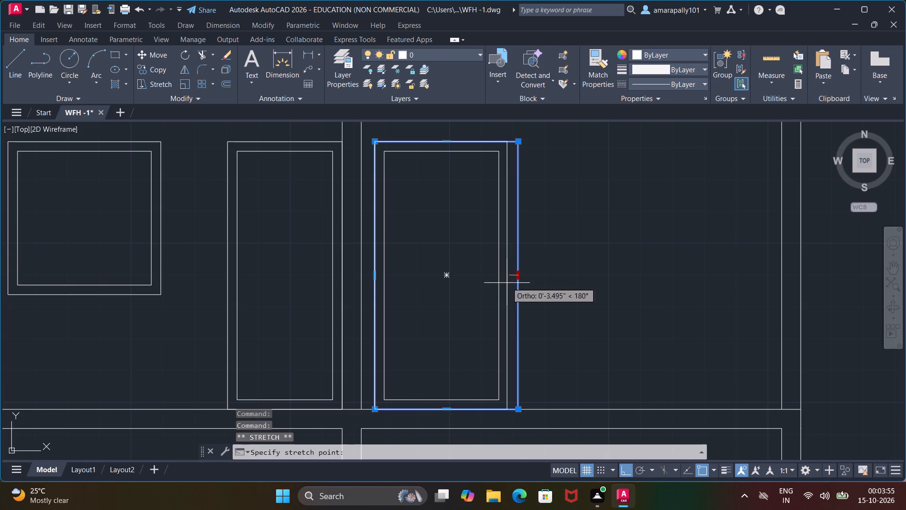
pyautogui.write('3"')
pyautogui.press('Return')
pyautogui.press('Escape')
pyautogui.press('Escape')
# Copy both door frame rectangles from the top storey to the matching partition corner on the floor line of the storey below.
pyautogui.scroll(-3, 552, 278)
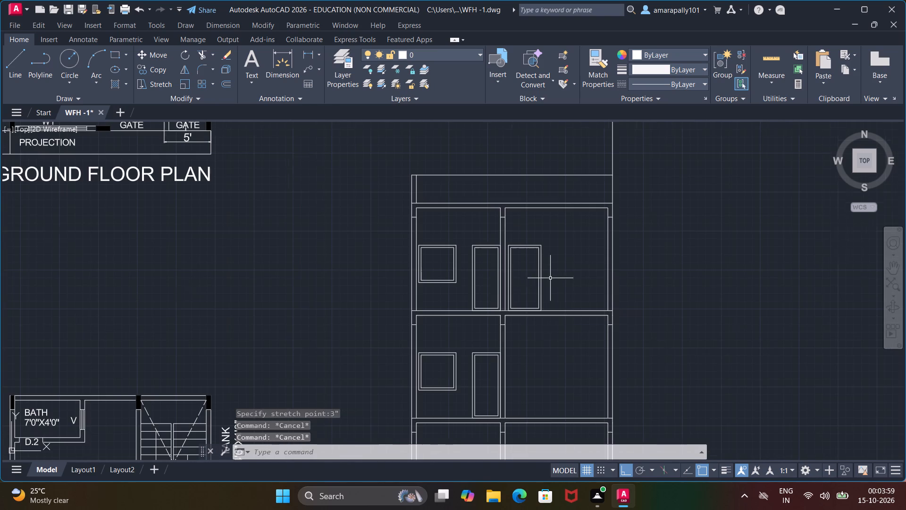
pyautogui.scroll(3, 516, 249)
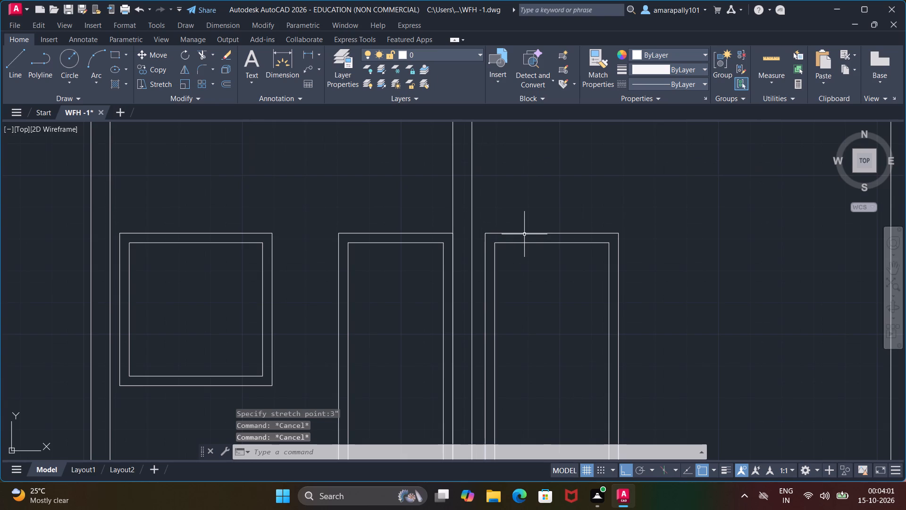
pyautogui.click(524, 234)
pyautogui.click(525, 244)
pyautogui.rightClick(525, 245)
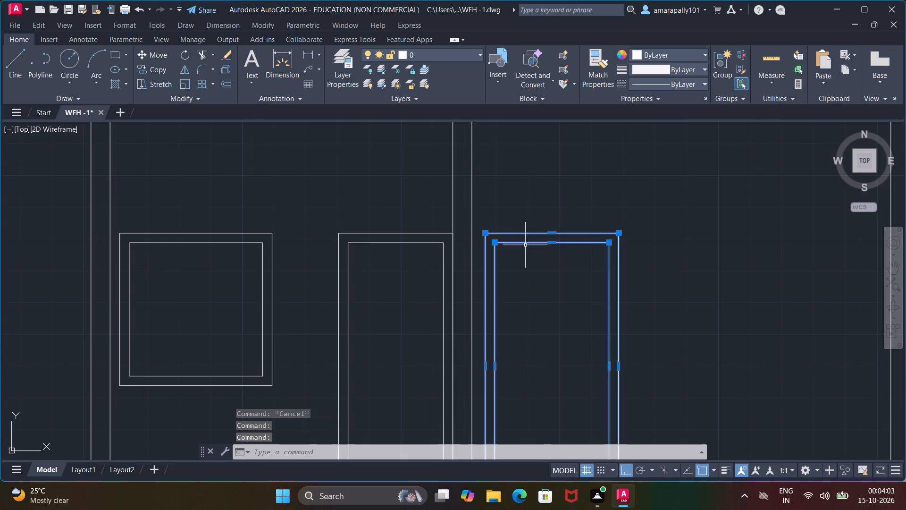
pyautogui.click(559, 307)
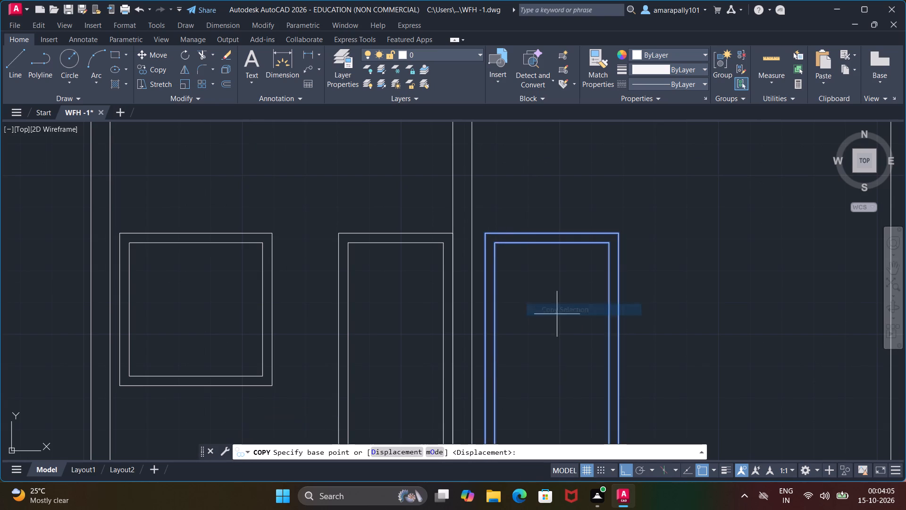
pyautogui.moveTo(551, 341); pyautogui.dragTo(504, 117, button='middle')
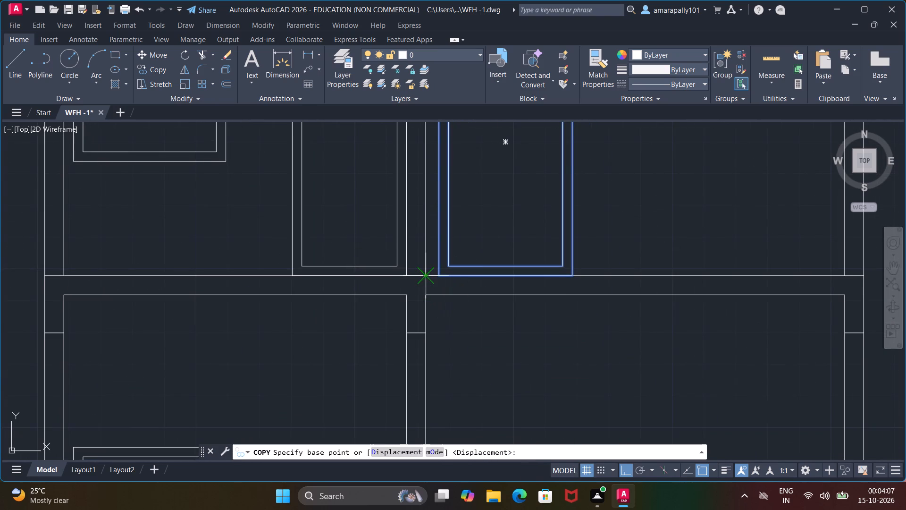
pyautogui.click(423, 278)
pyautogui.scroll(-2, 431, 311)
pyautogui.moveTo(426, 346); pyautogui.dragTo(444, 188, button='middle')
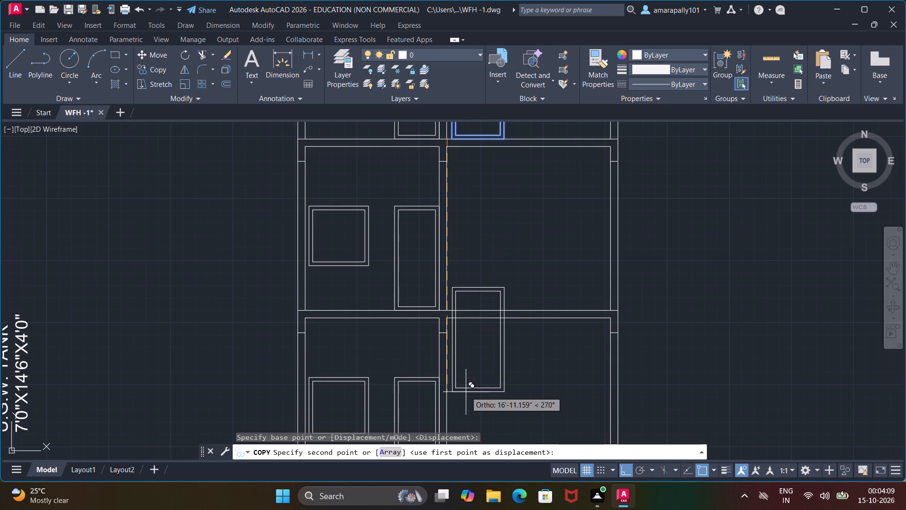
pyautogui.scroll(2, 448, 302)
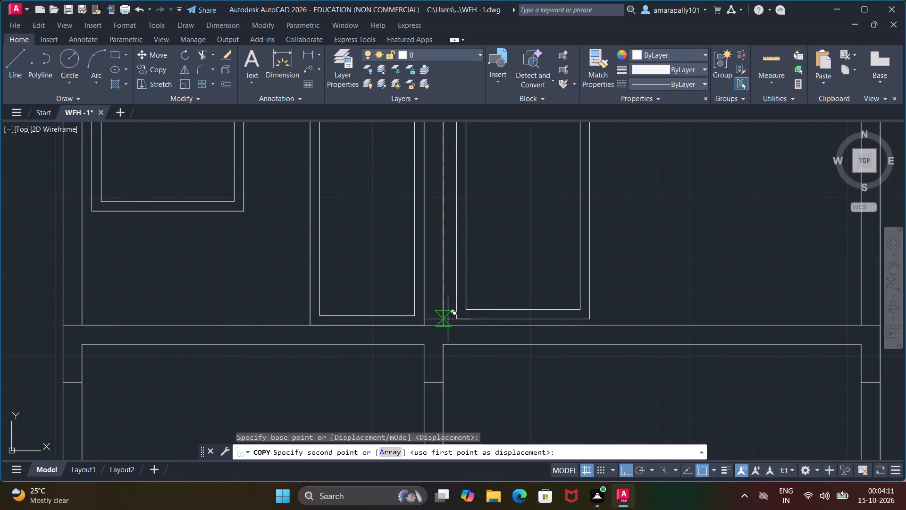
pyautogui.click(446, 322)
# Place another copy of the door frame beside the partition on the lowest of the three framed storeys.
pyautogui.moveTo(473, 363); pyautogui.dragTo(470, 154, button='middle')
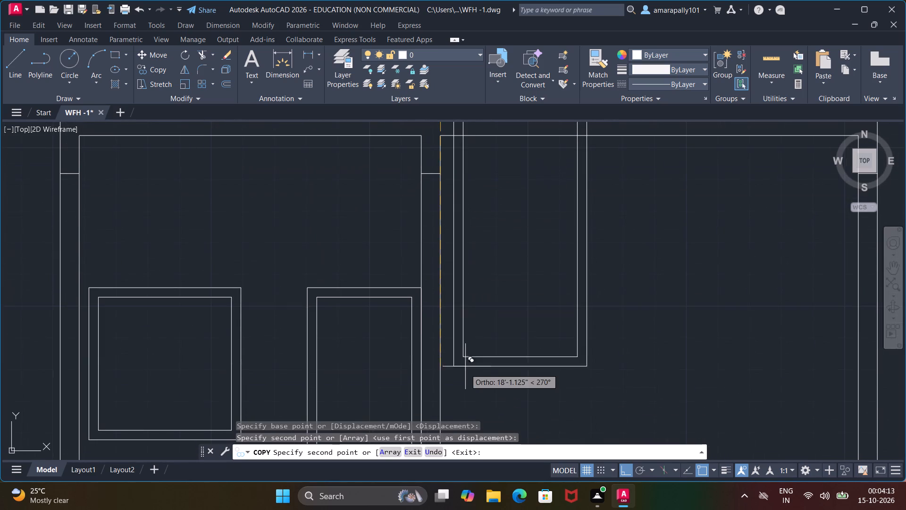
pyautogui.moveTo(467, 373); pyautogui.dragTo(468, 163, button='middle')
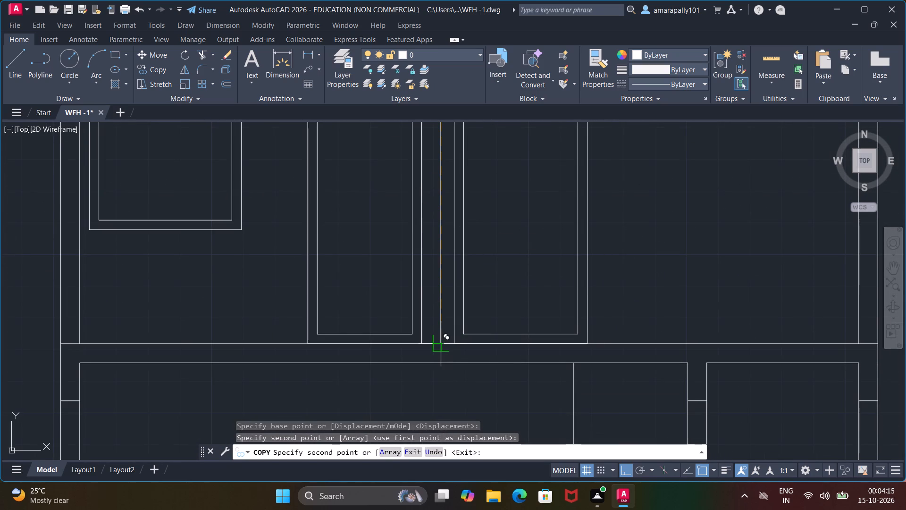
pyautogui.click(443, 345)
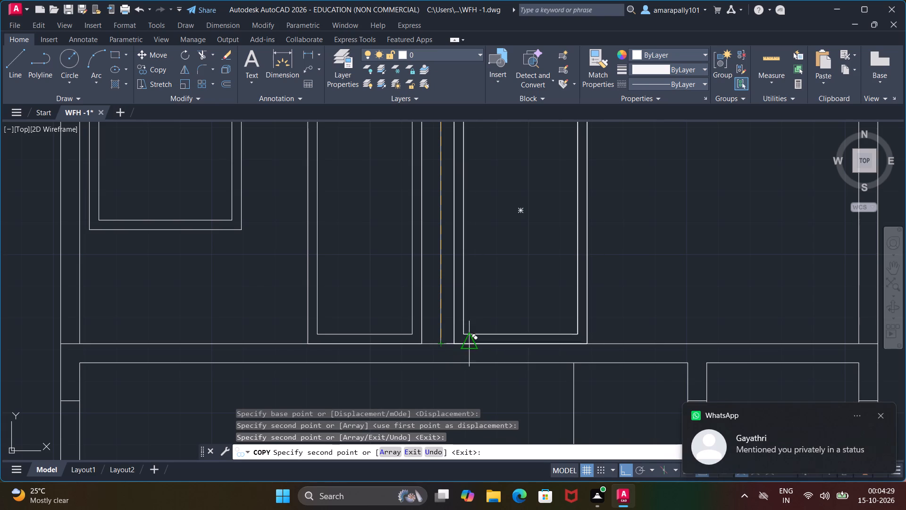
pyautogui.scroll(-1, 600, 317)
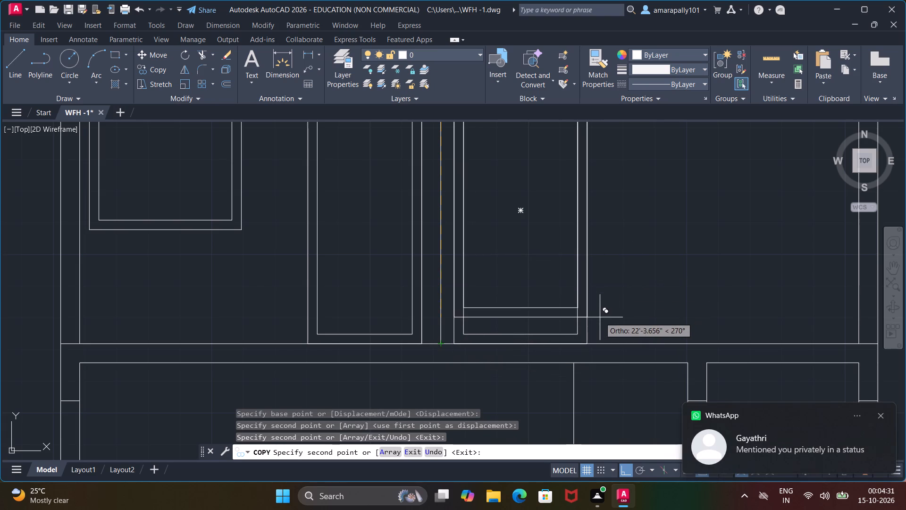
pyautogui.scroll(-3, 600, 317)
pyautogui.press('Escape')
pyautogui.press('Escape')
pyautogui.press('Escape')
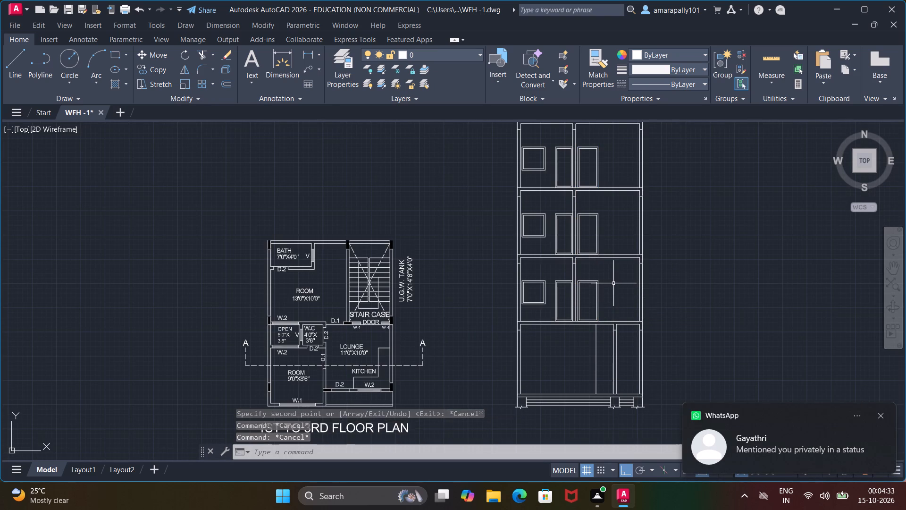
pyautogui.press('Escape')
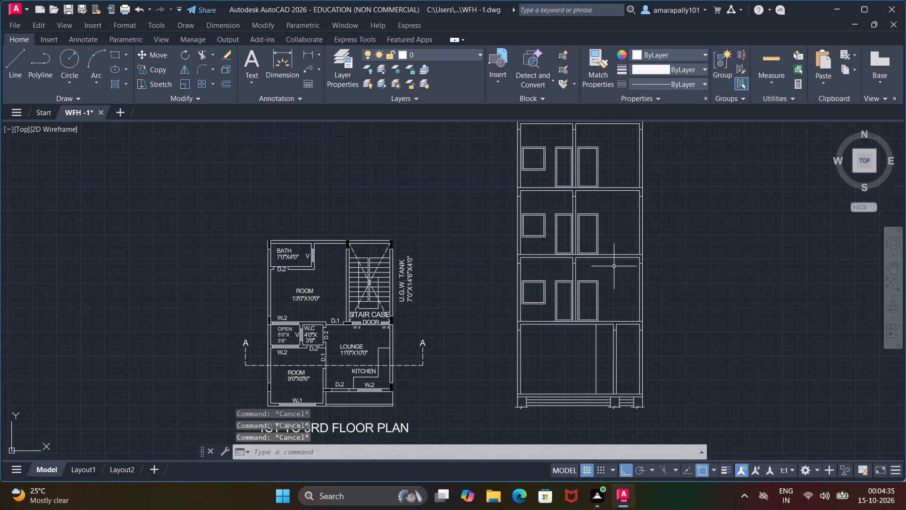
# Draw a window rectangle in the top storey's right-hand room, between door and outer wall, aligned with the door head and left-hand window's sill.
pyautogui.moveTo(610, 228); pyautogui.dragTo(613, 260, button='middle')
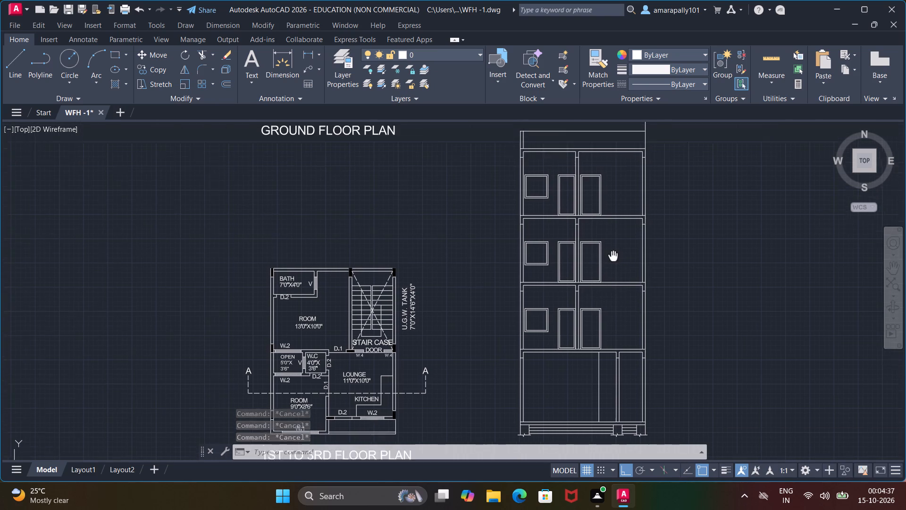
pyautogui.moveTo(613, 260); pyautogui.dragTo(605, 300, button='middle')
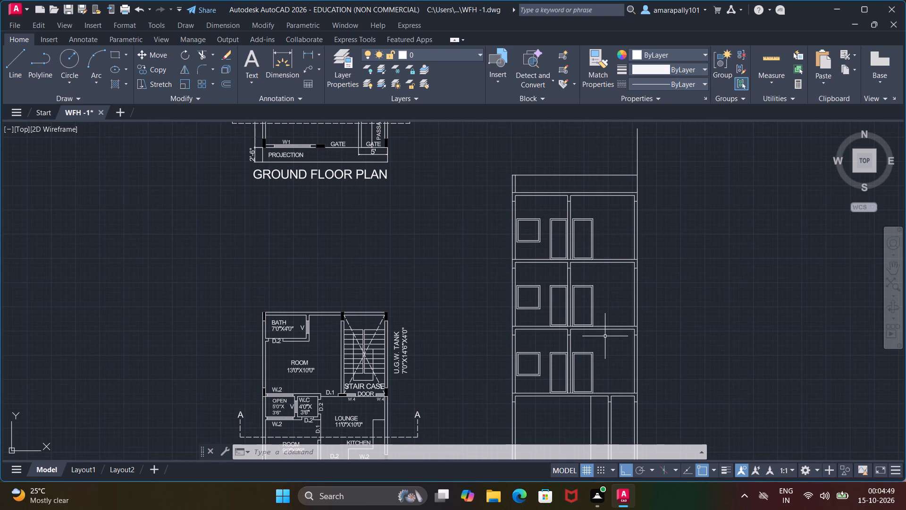
pyautogui.scroll(1, 604, 302)
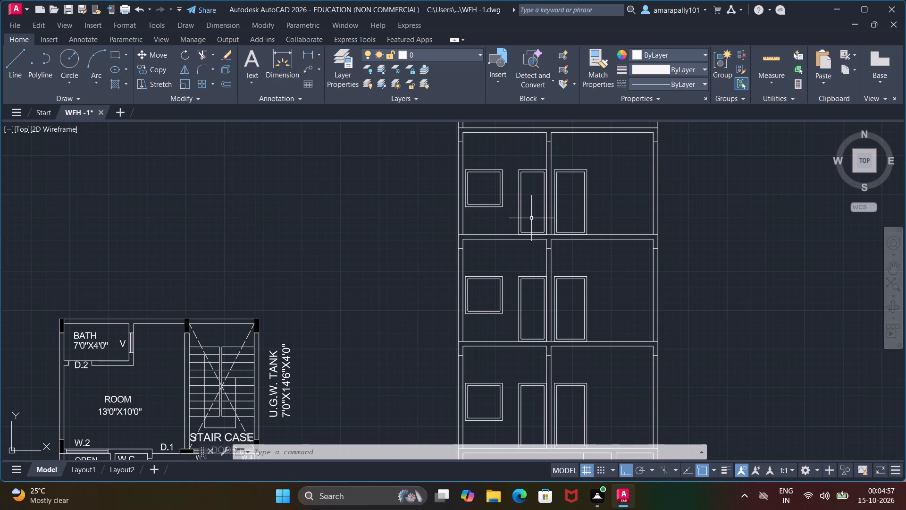
pyautogui.click(112, 56)
pyautogui.scroll(1, 593, 185)
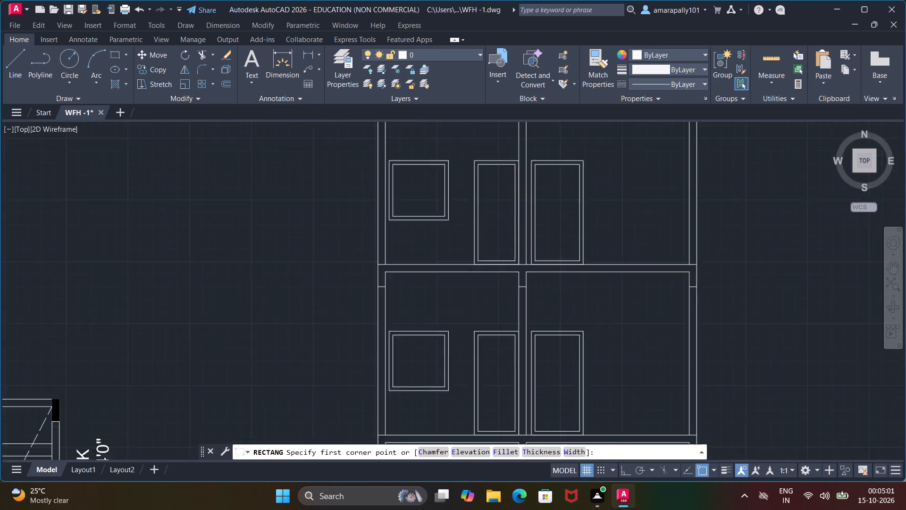
pyautogui.scroll(2, 593, 185)
pyautogui.moveTo(597, 148); pyautogui.dragTo(471, 289, button='middle')
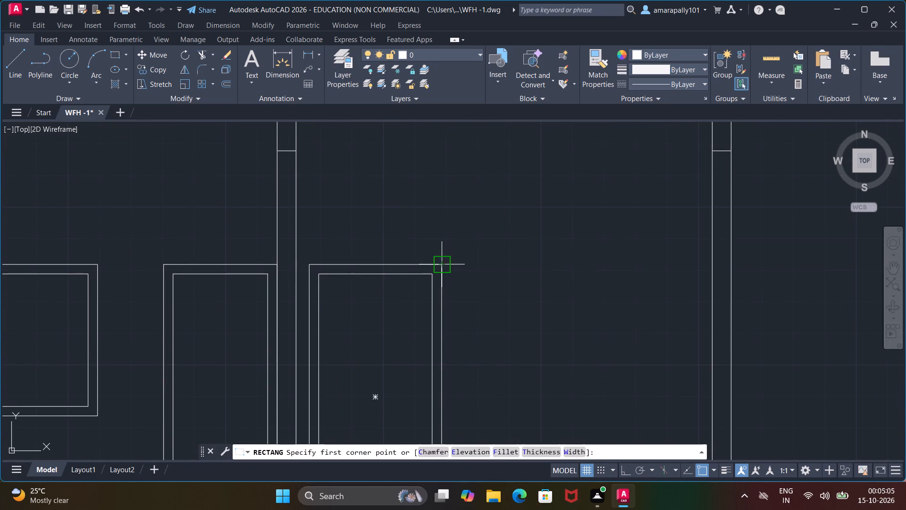
pyautogui.click(476, 265)
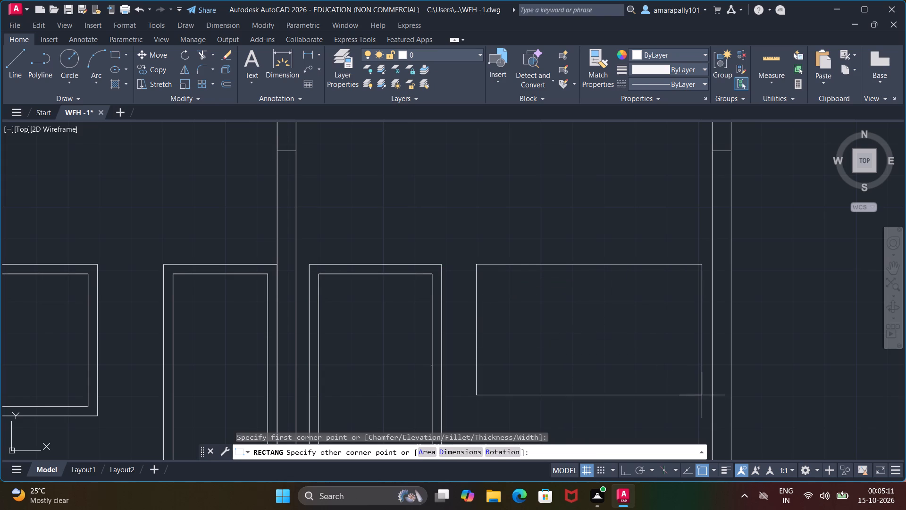
pyautogui.moveTo(702, 395); pyautogui.dragTo(637, 298, button='middle')
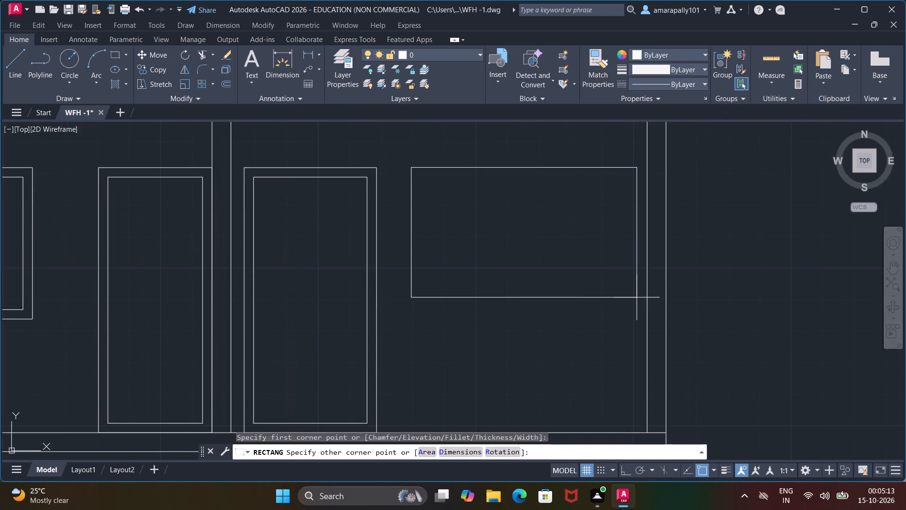
pyautogui.scroll(2, 637, 297)
pyautogui.scroll(-3, 636, 304)
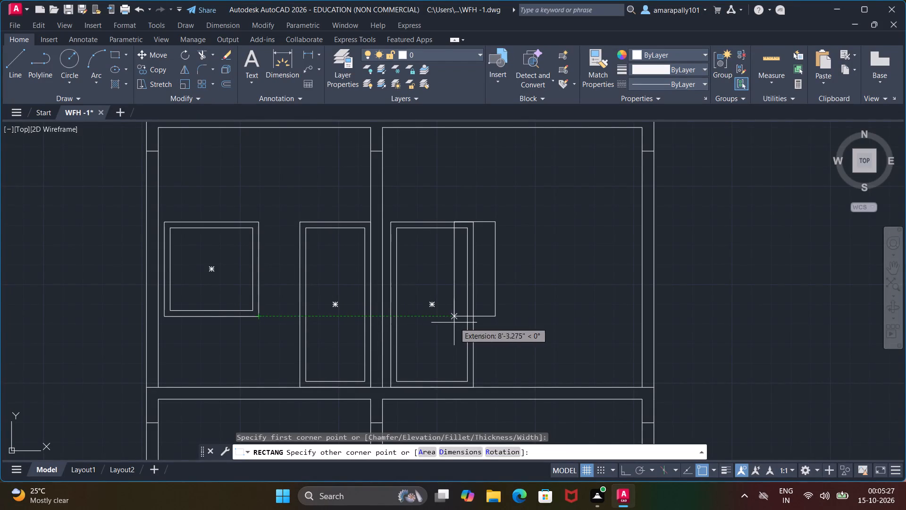
pyautogui.click(633, 316)
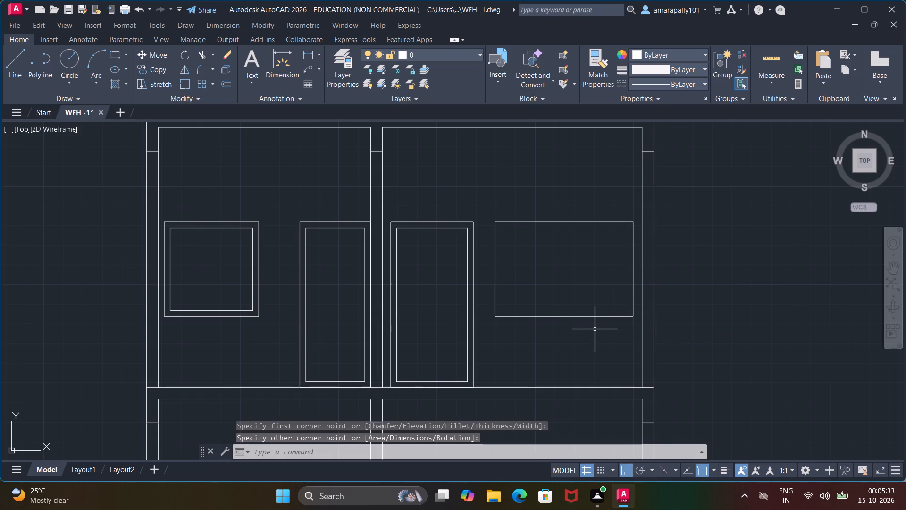
pyautogui.press('Escape')
pyautogui.press('Escape')
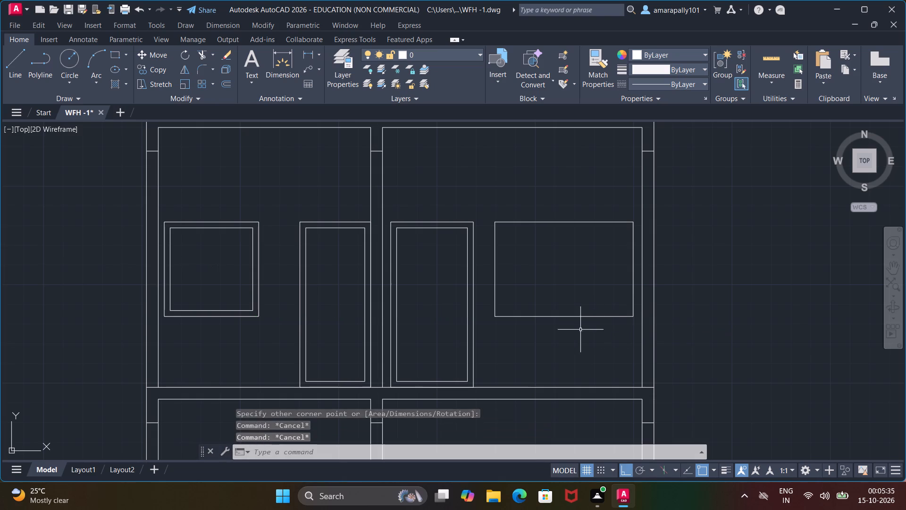
pyautogui.press('Escape')
pyautogui.press('Escape')
pyautogui.scroll(-3, 517, 268)
pyautogui.press('Escape')
pyautogui.press('Escape')
pyautogui.scroll(1, 519, 268)
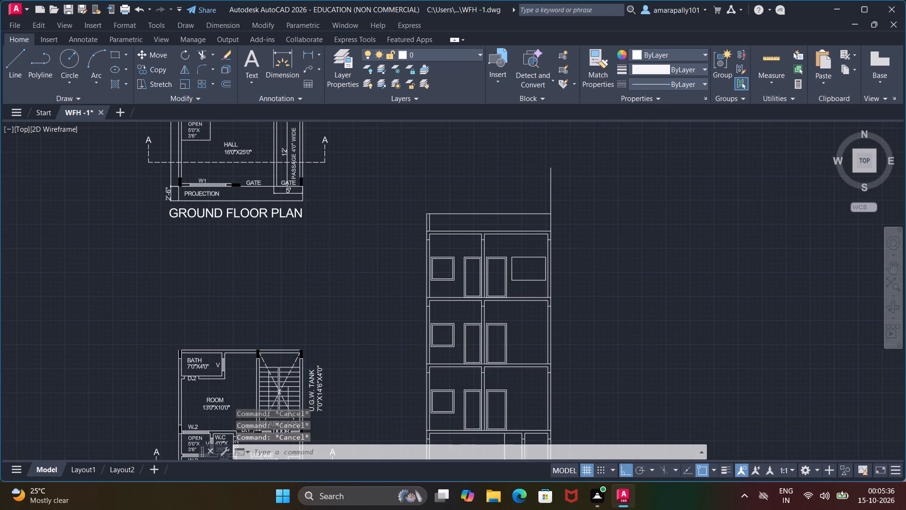
pyautogui.press('Escape')
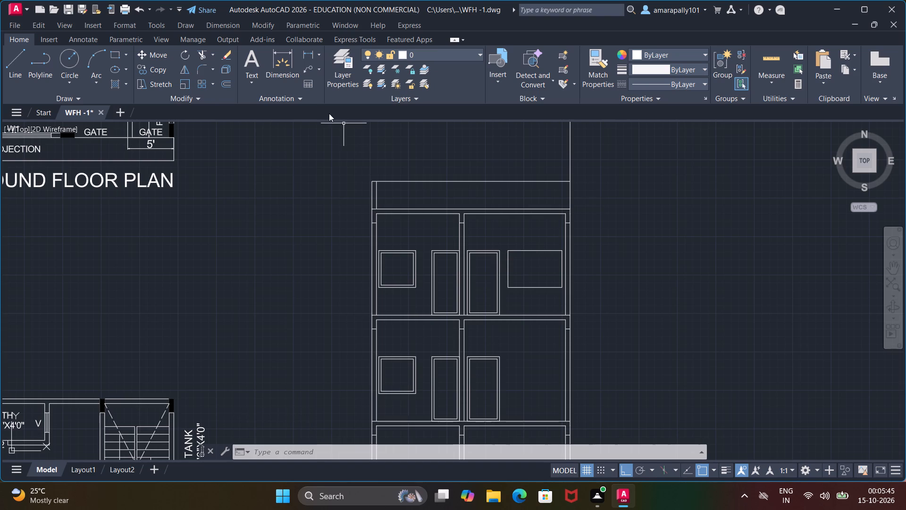
# Offset the new window rectangle 3" inward to form its frame.
pyautogui.click(221, 83)
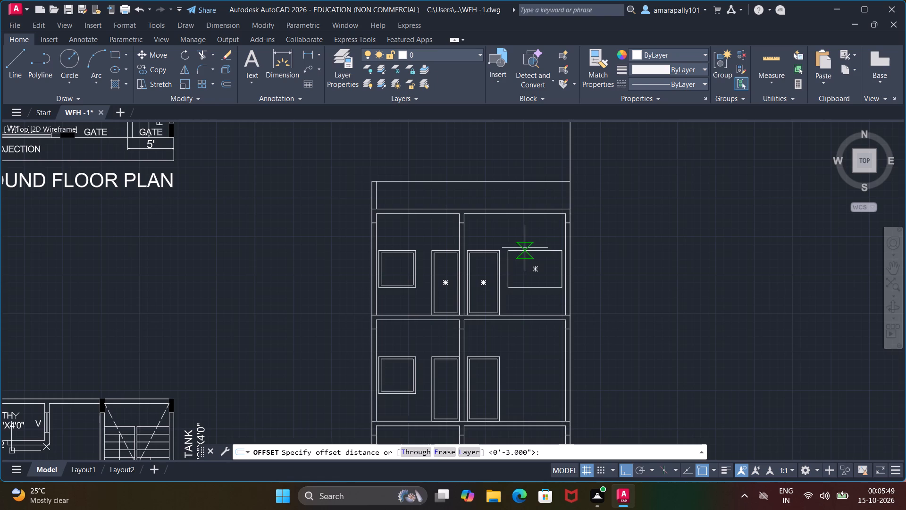
pyautogui.scroll(3, 524, 251)
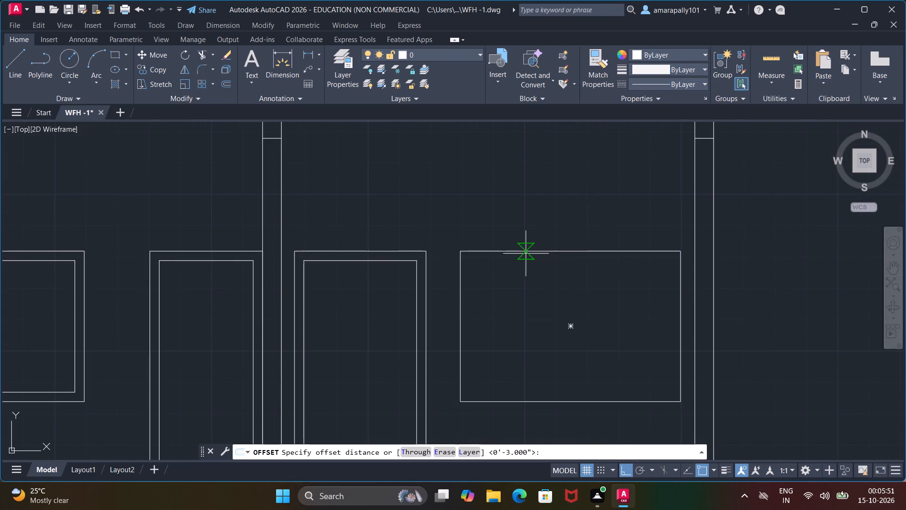
pyautogui.click(526, 252)
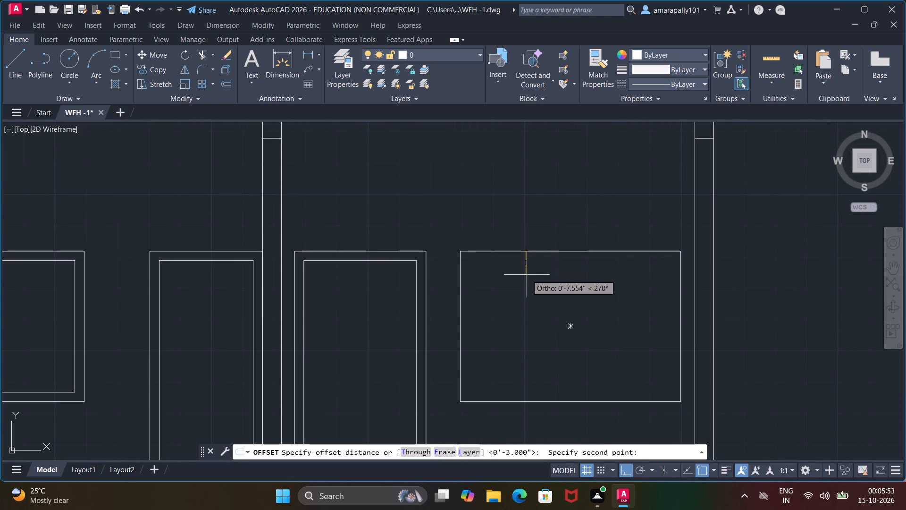
pyautogui.write('3"')
pyautogui.press('Return')
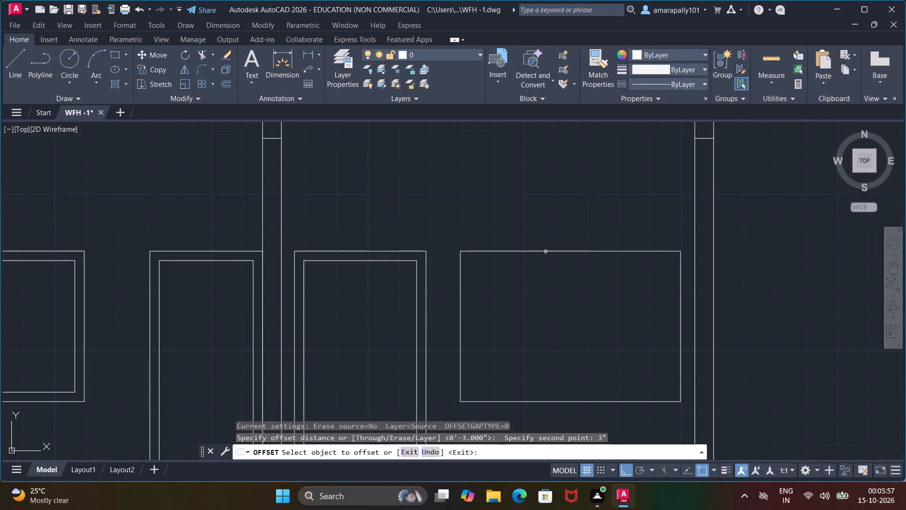
pyautogui.click(546, 251)
pyautogui.click(546, 286)
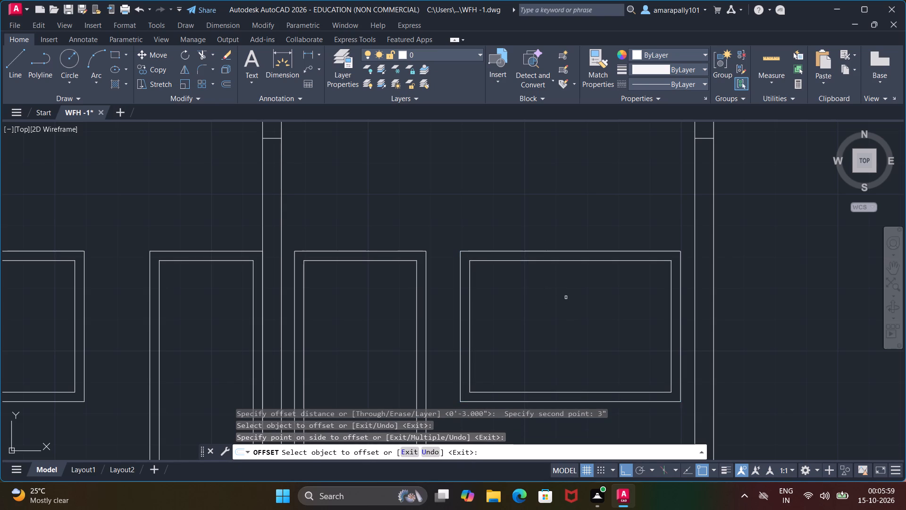
pyautogui.scroll(-3, 566, 297)
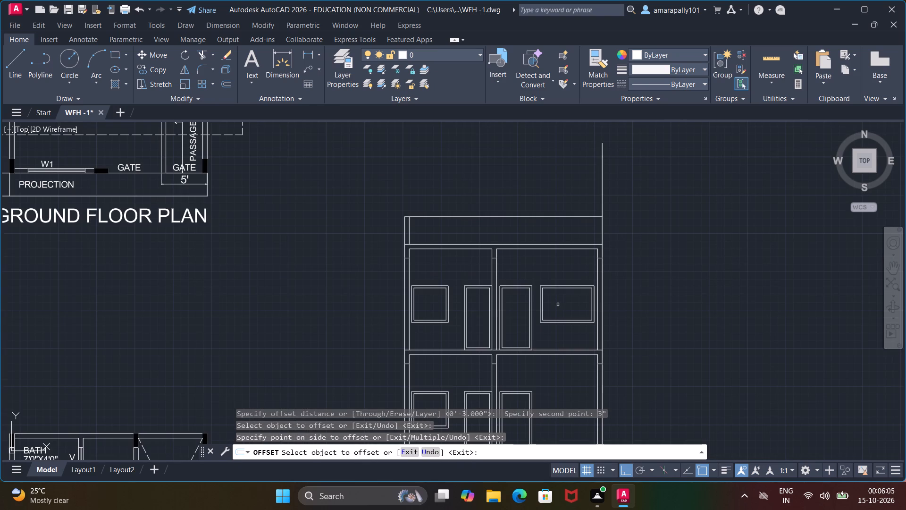
pyautogui.scroll(1, 540, 284)
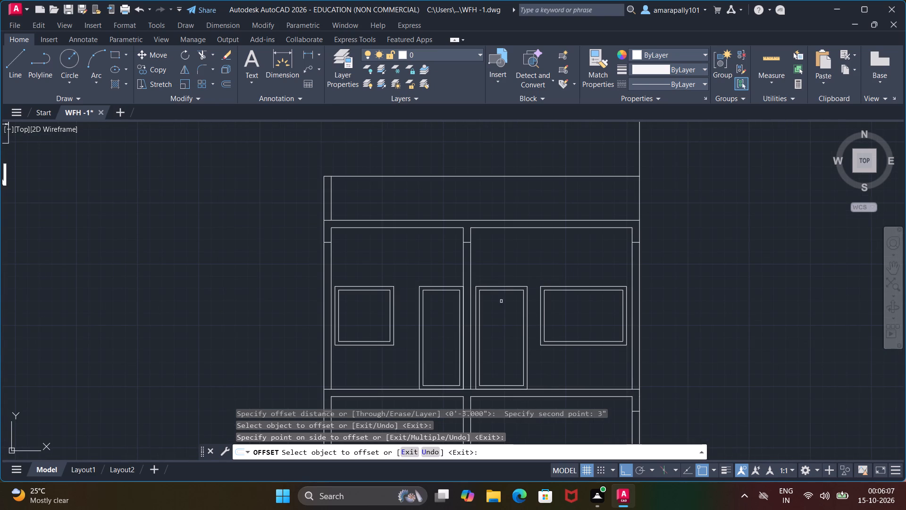
pyautogui.press('Escape')
pyautogui.press('Escape')
pyautogui.press('Escape')
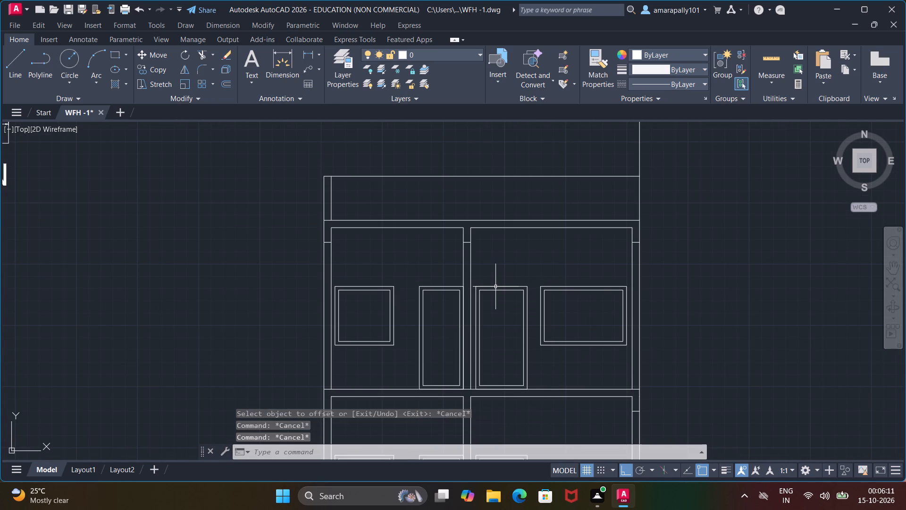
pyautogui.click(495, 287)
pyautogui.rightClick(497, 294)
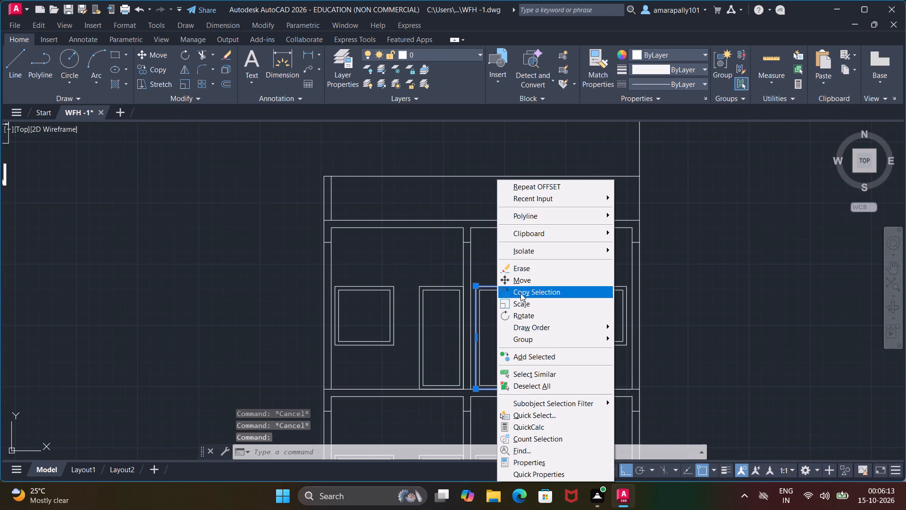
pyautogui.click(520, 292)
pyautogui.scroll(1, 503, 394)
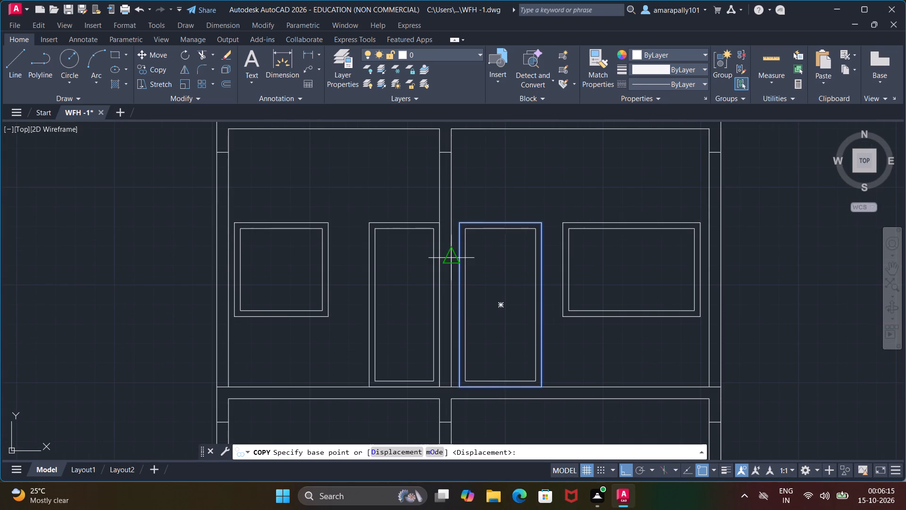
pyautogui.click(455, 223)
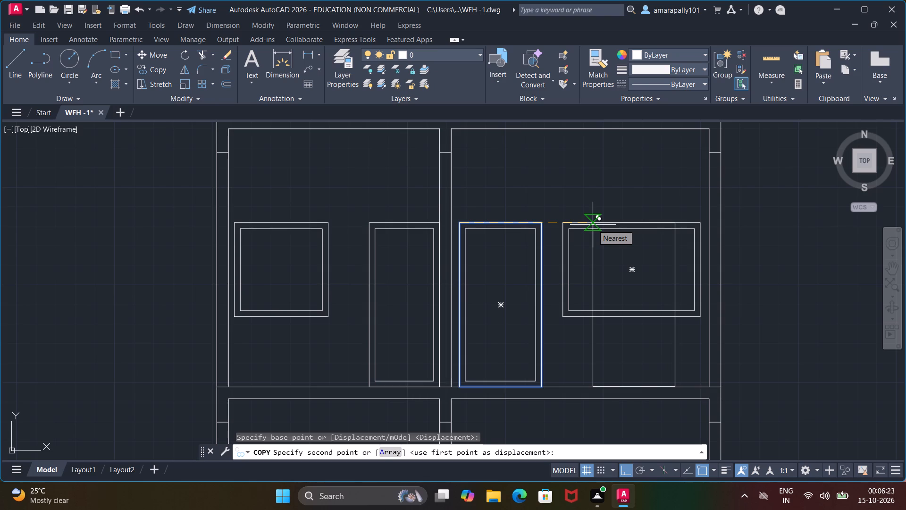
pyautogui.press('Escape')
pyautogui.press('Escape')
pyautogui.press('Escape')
# Copy both rectangles of the top storey's right-hand door frame about 5'-8" horizontally so they overlap the new window frame.
pyautogui.click(508, 223)
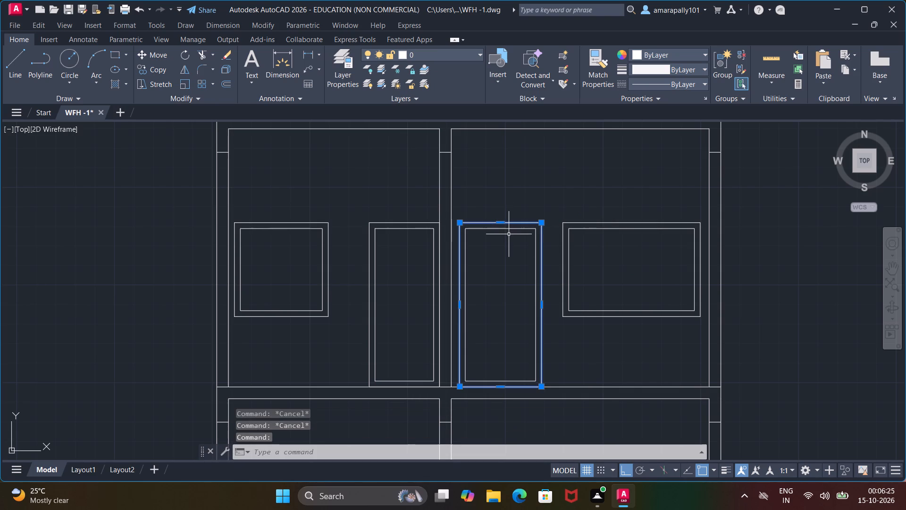
pyautogui.click(509, 229)
pyautogui.rightClick(510, 229)
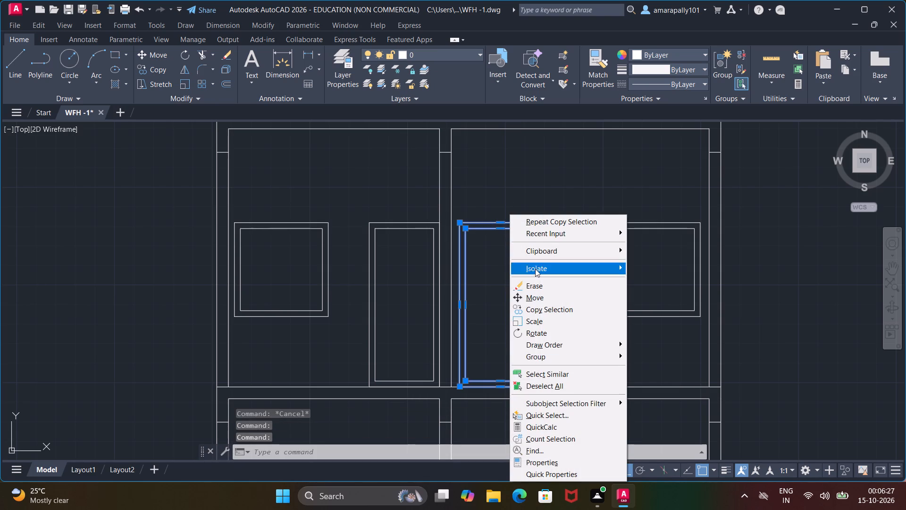
pyautogui.click(530, 306)
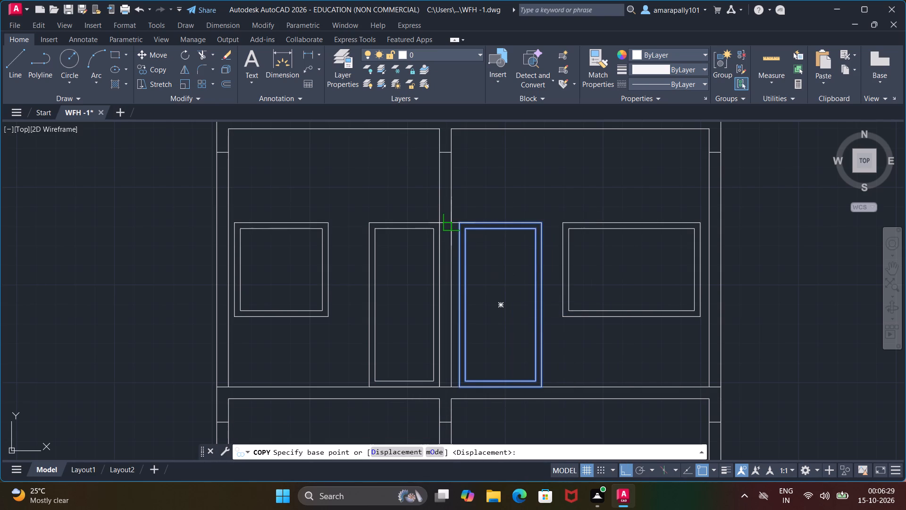
pyautogui.click(462, 226)
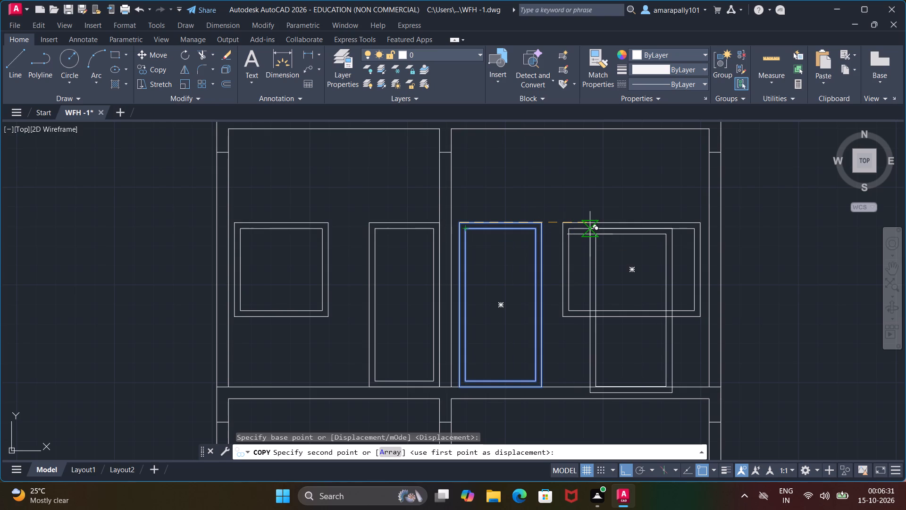
pyautogui.scroll(2, 590, 234)
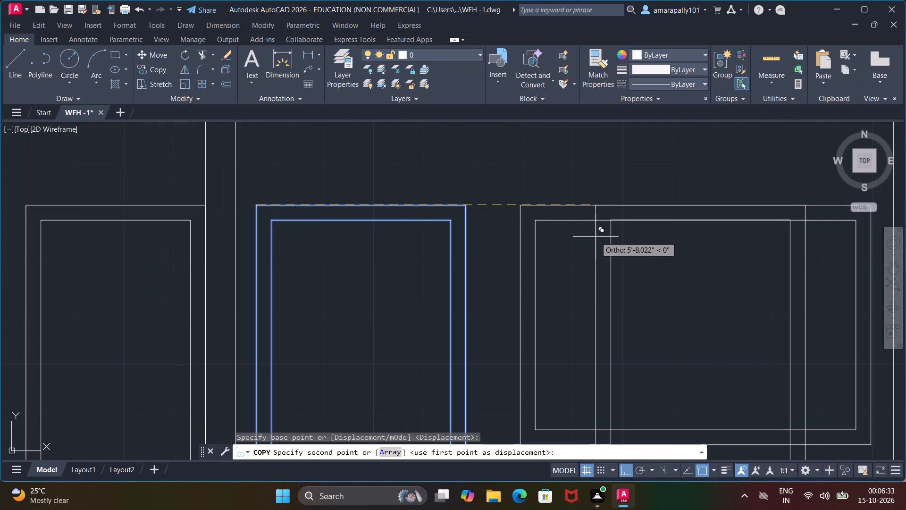
pyautogui.click(596, 237)
pyautogui.press('Escape')
pyautogui.press('Escape')
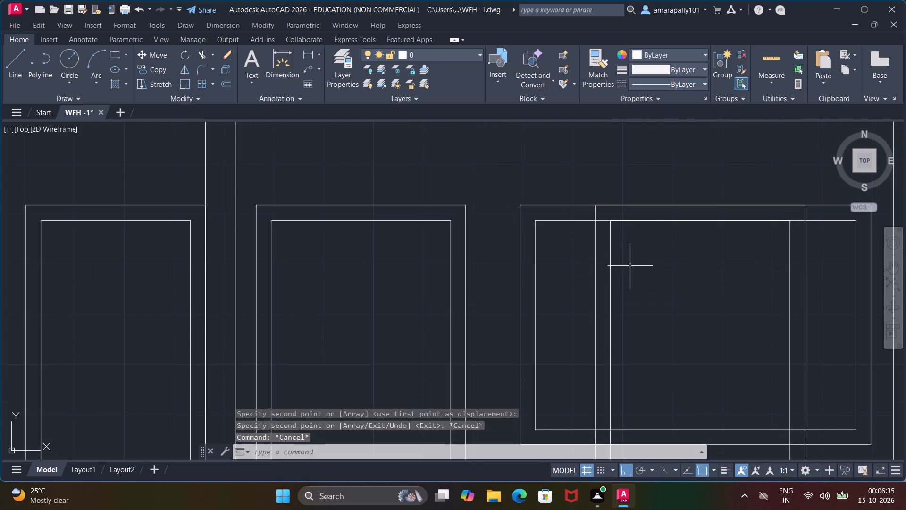
pyautogui.press('Escape')
pyautogui.press('Escape')
pyautogui.press('Escape')
pyautogui.press('Escape')
pyautogui.press('Escape')
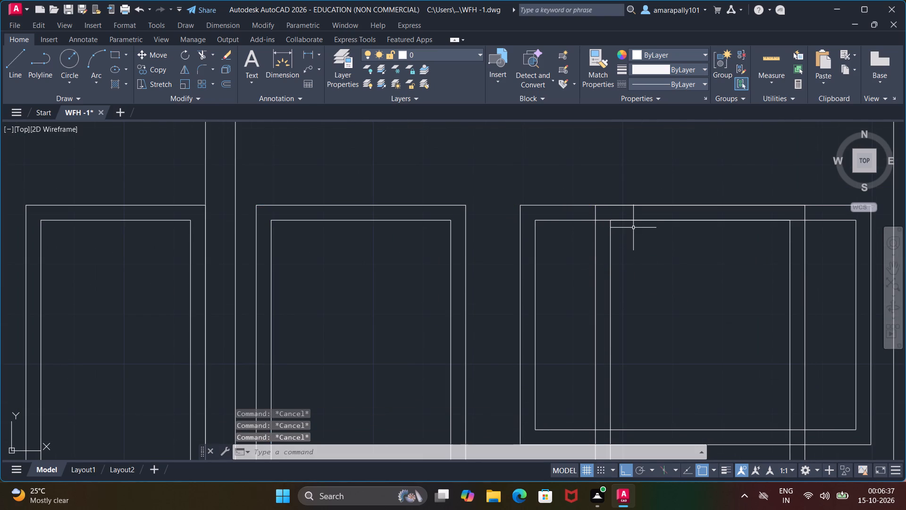
# Trim both sill lines of the top storey's right-hand window frame where they cross the overlapping door's opening and its two jambs.
pyautogui.scroll(-1, 630, 246)
pyautogui.moveTo(638, 286); pyautogui.dragTo(627, 240, button='middle')
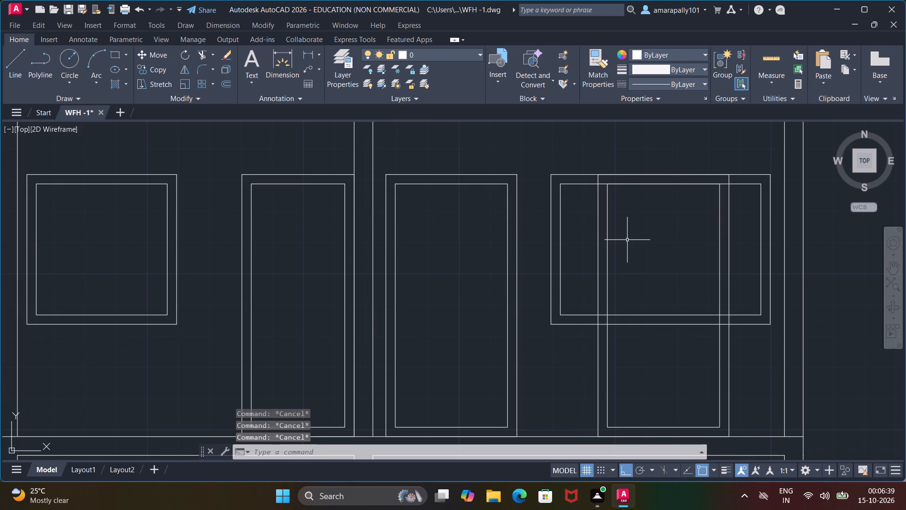
pyautogui.write('TR')
pyautogui.press('Return')
pyautogui.press('Return')
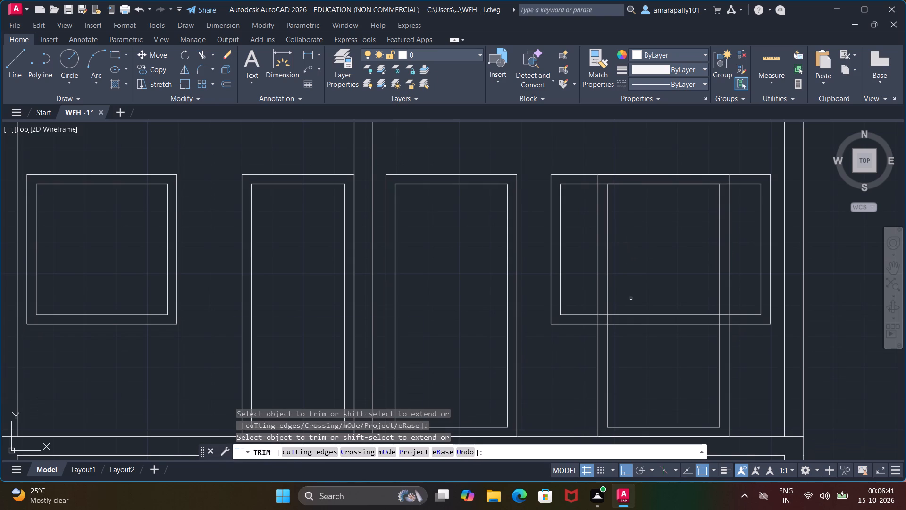
pyautogui.click(629, 280)
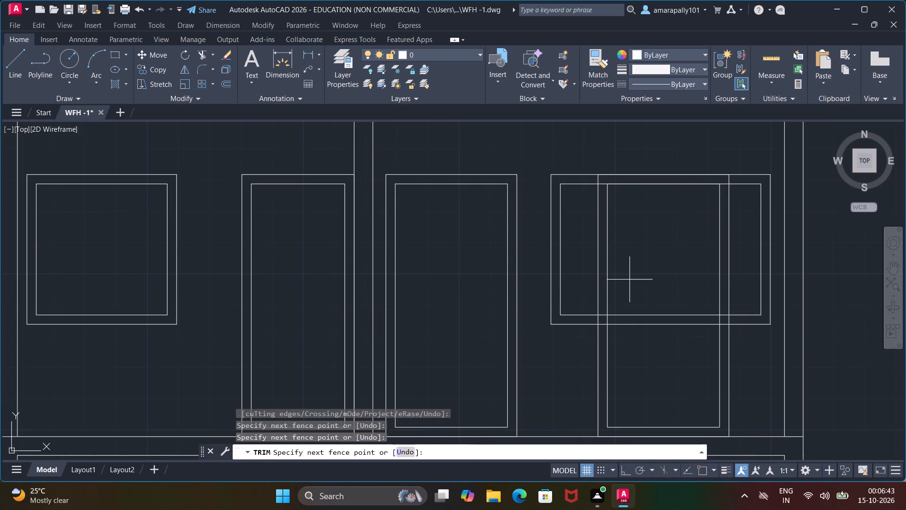
pyautogui.click(646, 372)
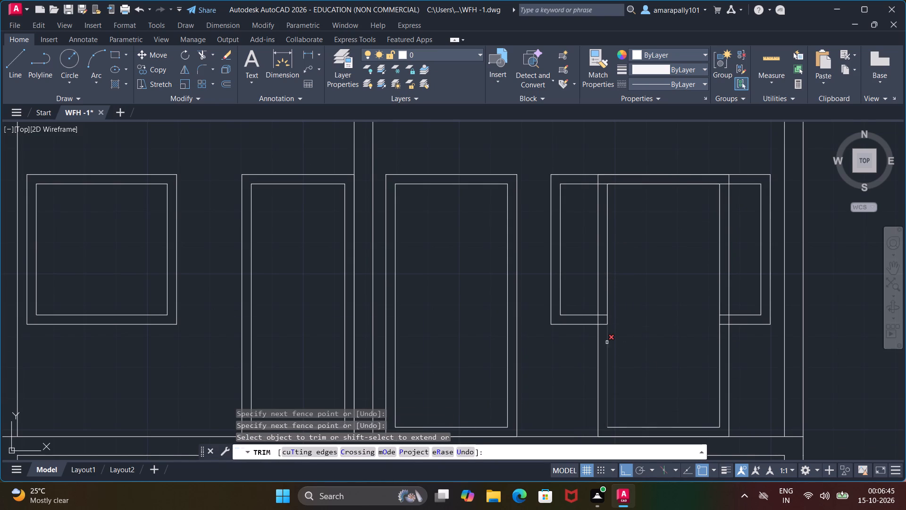
pyautogui.scroll(1, 606, 342)
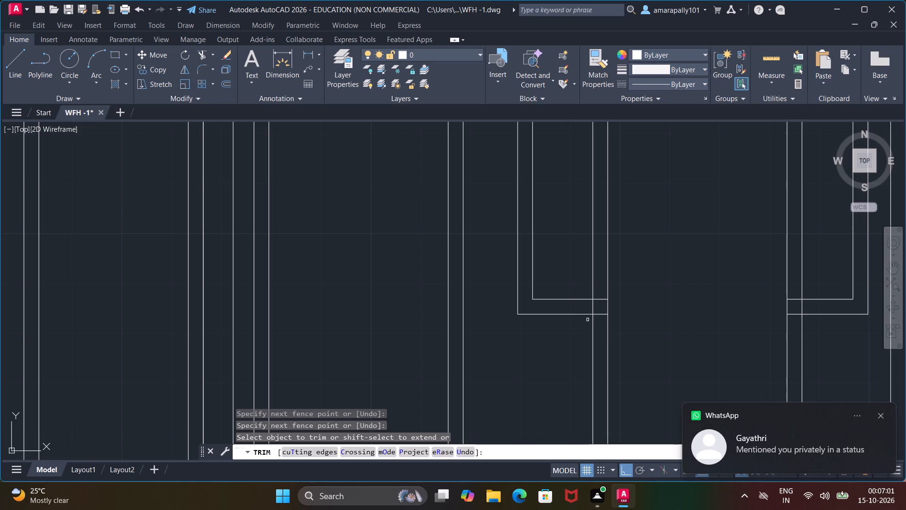
pyautogui.click(796, 334)
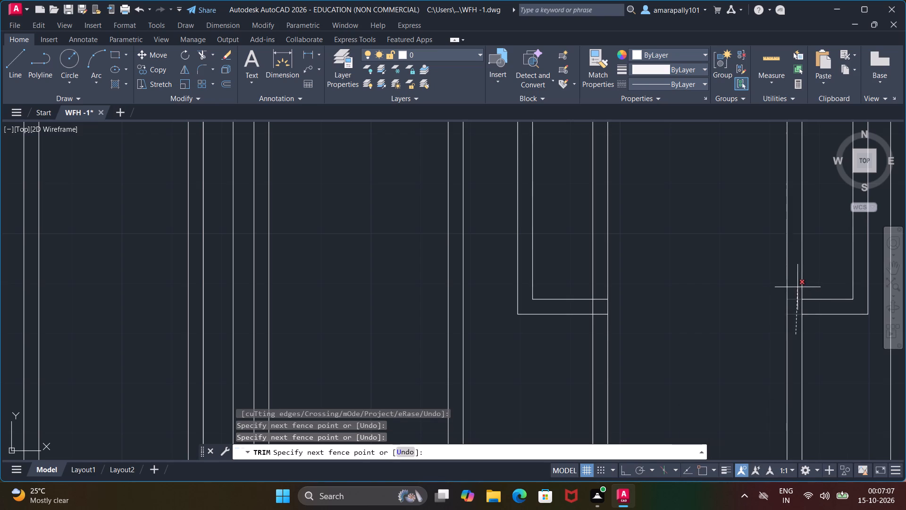
pyautogui.click(796, 283)
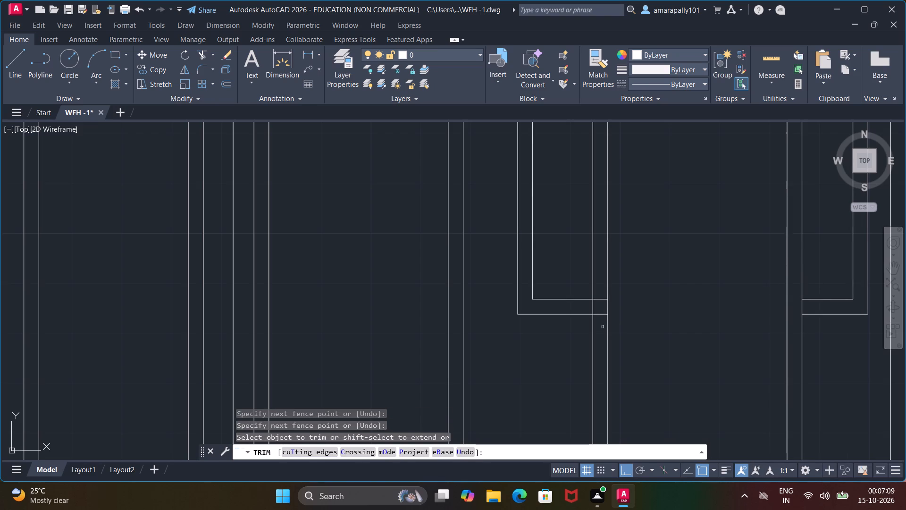
pyautogui.click(602, 326)
pyautogui.click(598, 282)
pyautogui.scroll(-3, 598, 297)
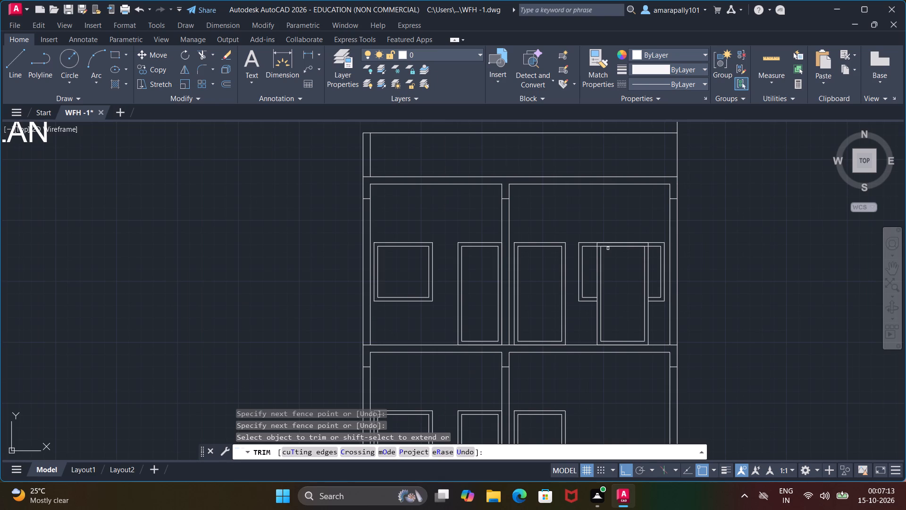
# Trim the window's inner head line where it crosses the two jambs of the overlapping door frame.
pyautogui.scroll(1, 607, 255)
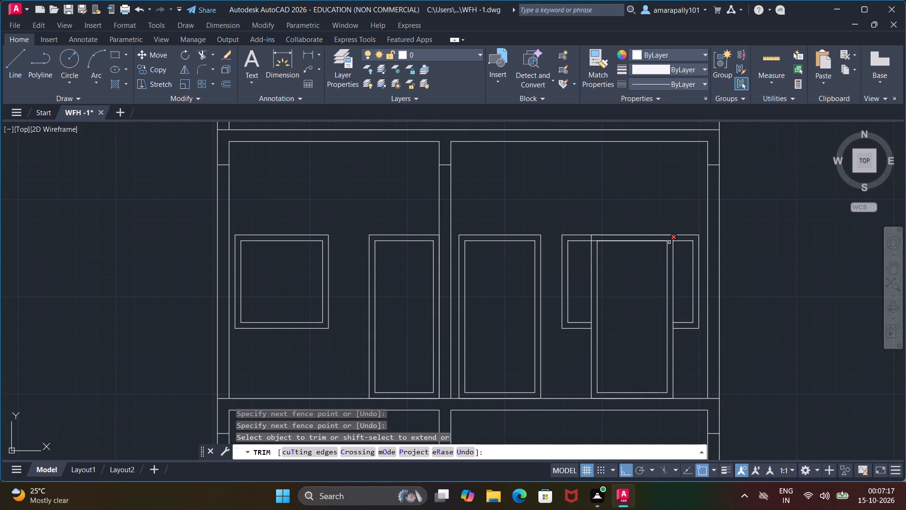
pyautogui.click(669, 241)
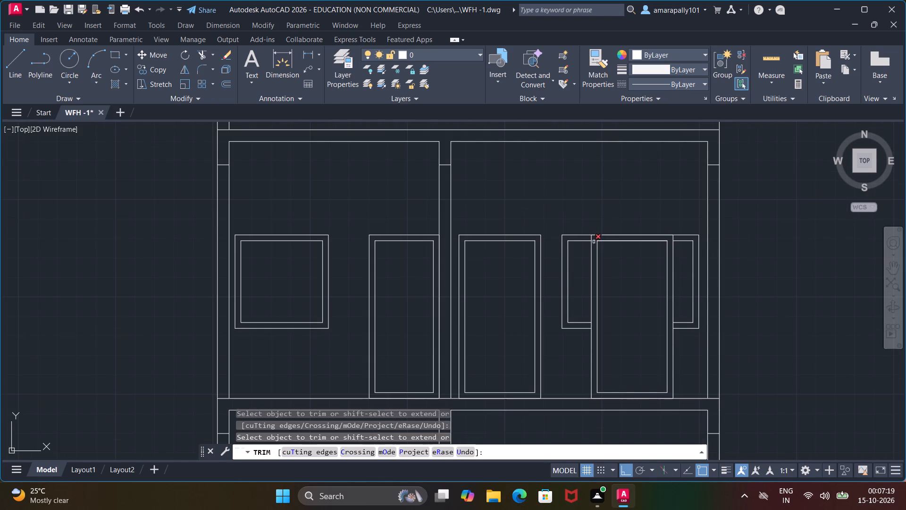
pyautogui.click(595, 241)
pyautogui.scroll(1, 752, 351)
pyautogui.press('Escape')
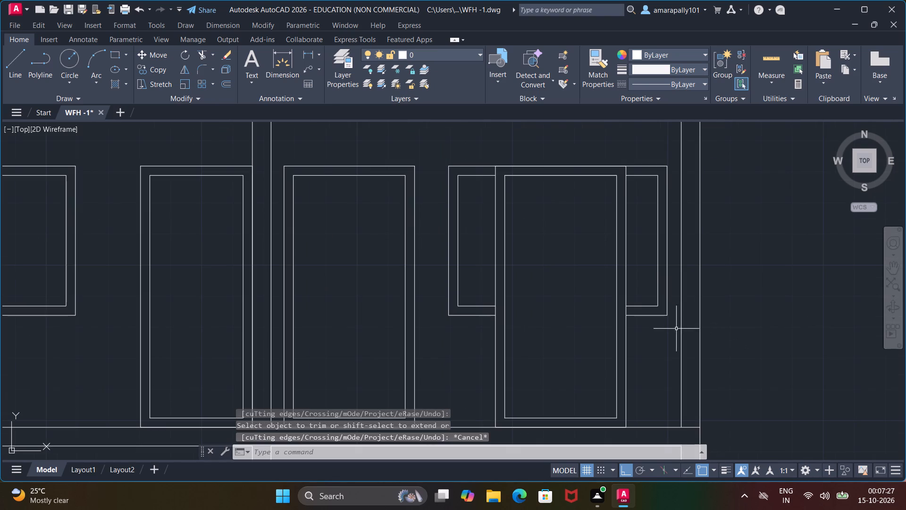
pyautogui.press('Escape')
pyautogui.press('Escape')
pyautogui.press('Escape')
pyautogui.press('Escape')
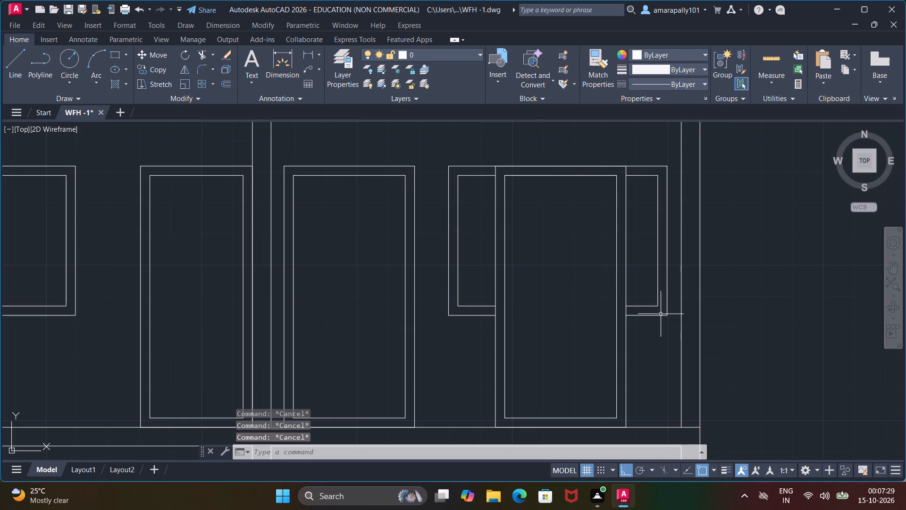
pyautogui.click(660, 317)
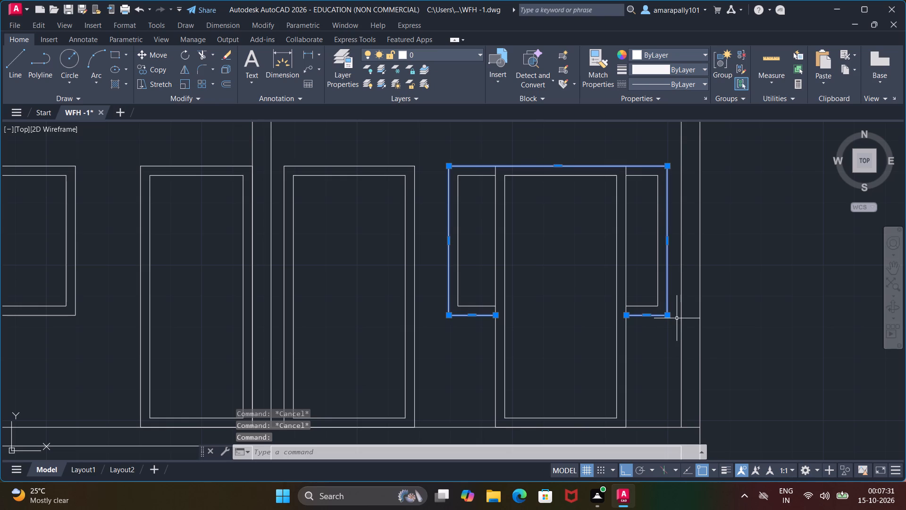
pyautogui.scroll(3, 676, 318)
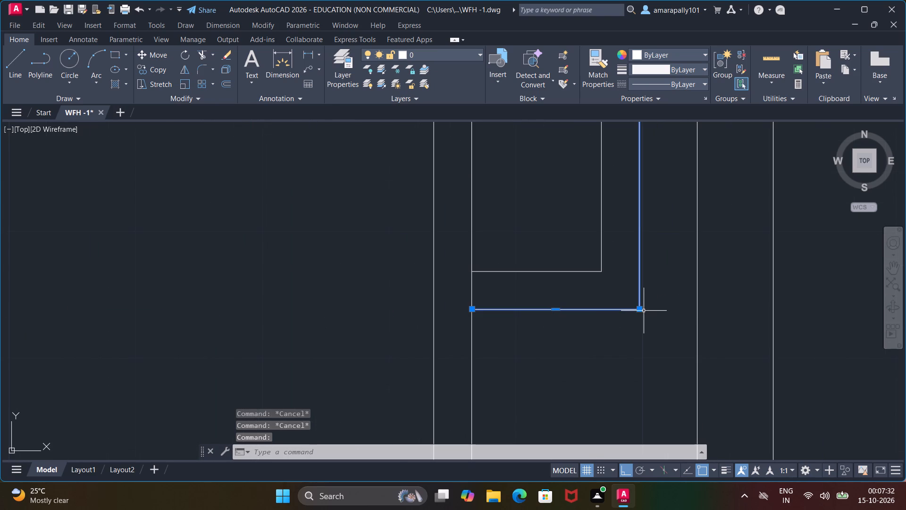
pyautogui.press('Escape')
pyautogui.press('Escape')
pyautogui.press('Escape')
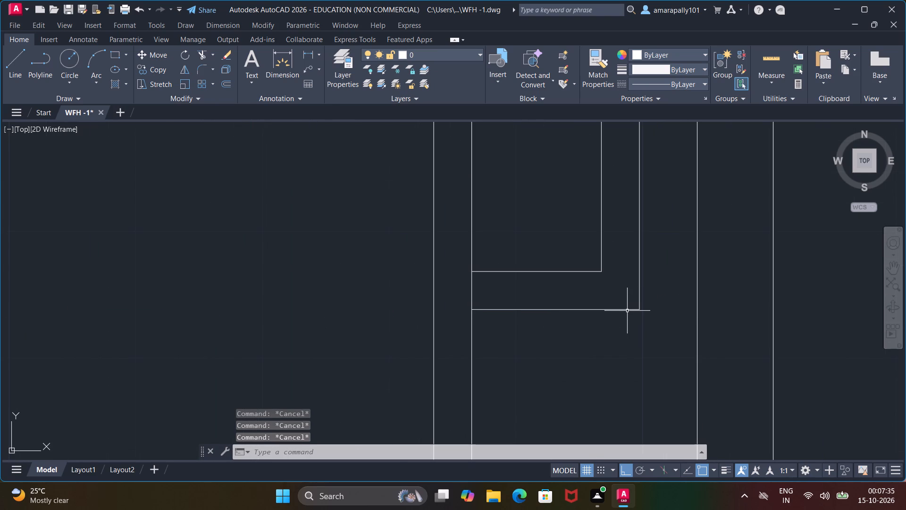
# Draw a horizontal line from the window frame's lower outer corner to the inner face of the right outer wall.
pyautogui.press('l')
pyautogui.press('Return')
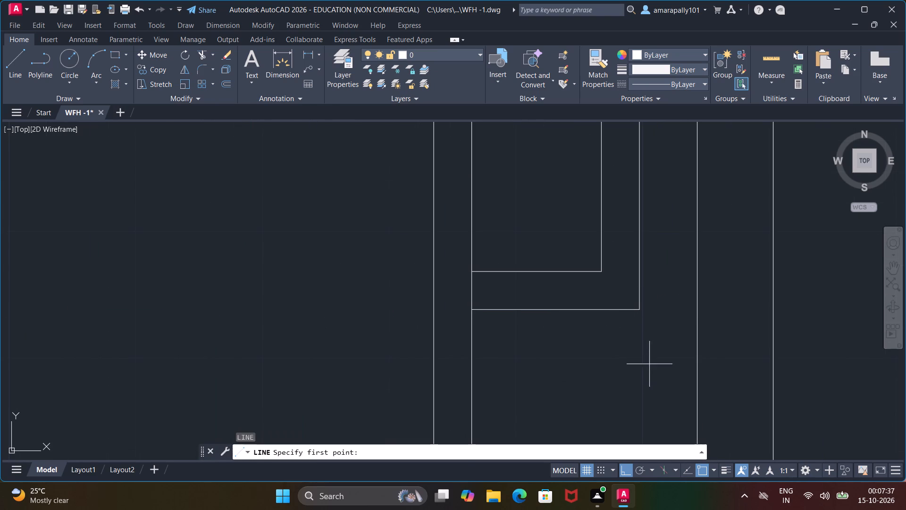
pyautogui.click(639, 313)
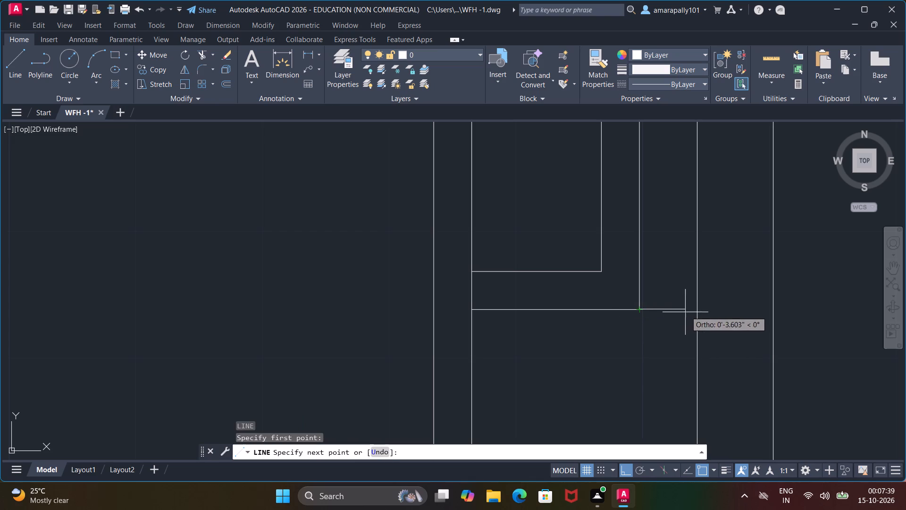
pyautogui.click(695, 308)
pyautogui.press('Escape')
pyautogui.press('Escape')
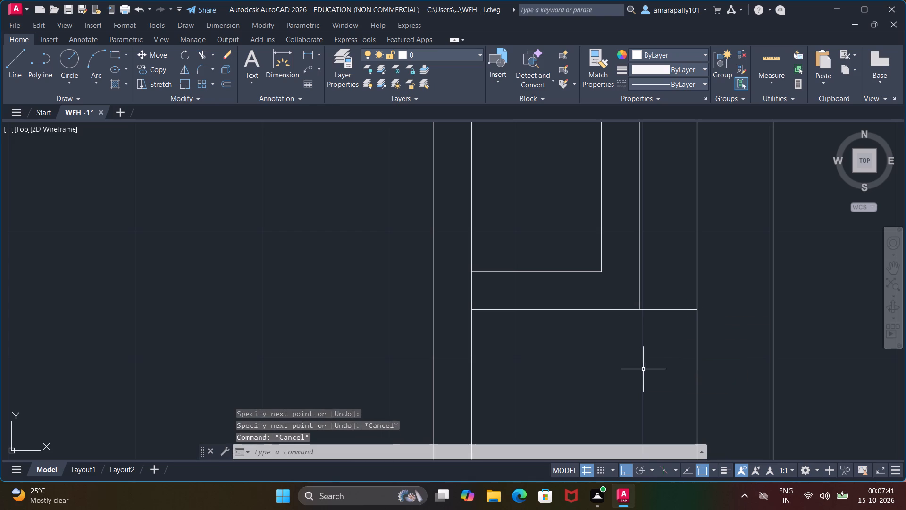
pyautogui.press('Escape')
pyautogui.press('Escape')
pyautogui.press('Escape')
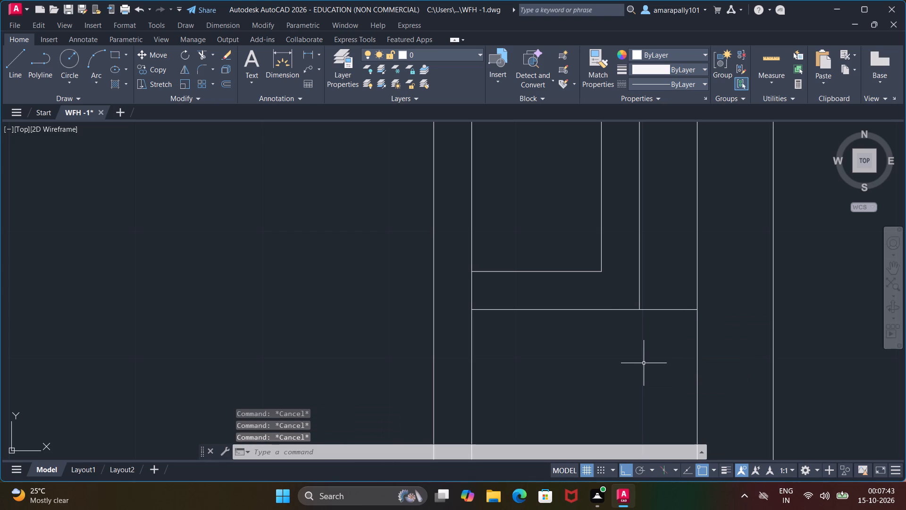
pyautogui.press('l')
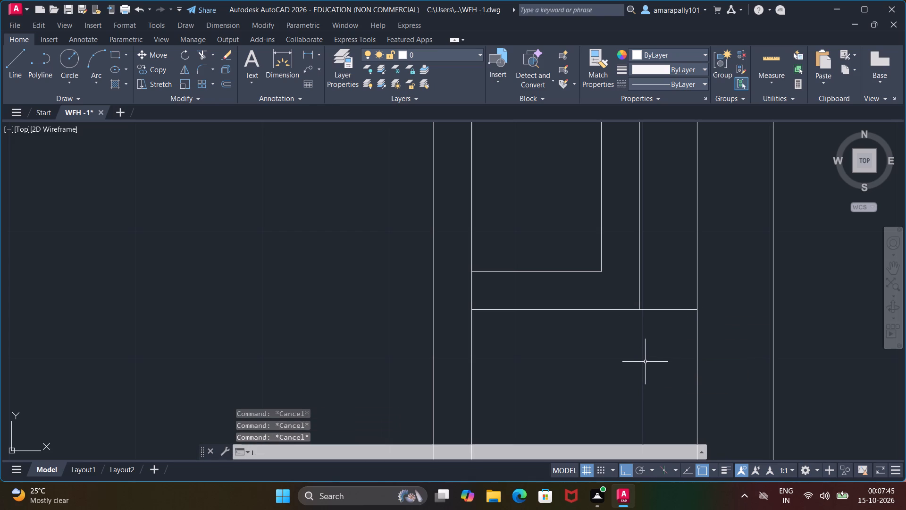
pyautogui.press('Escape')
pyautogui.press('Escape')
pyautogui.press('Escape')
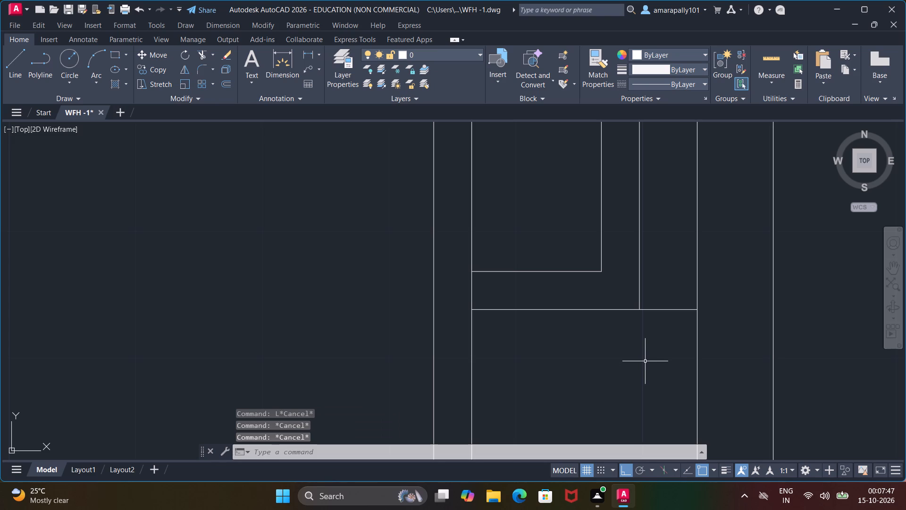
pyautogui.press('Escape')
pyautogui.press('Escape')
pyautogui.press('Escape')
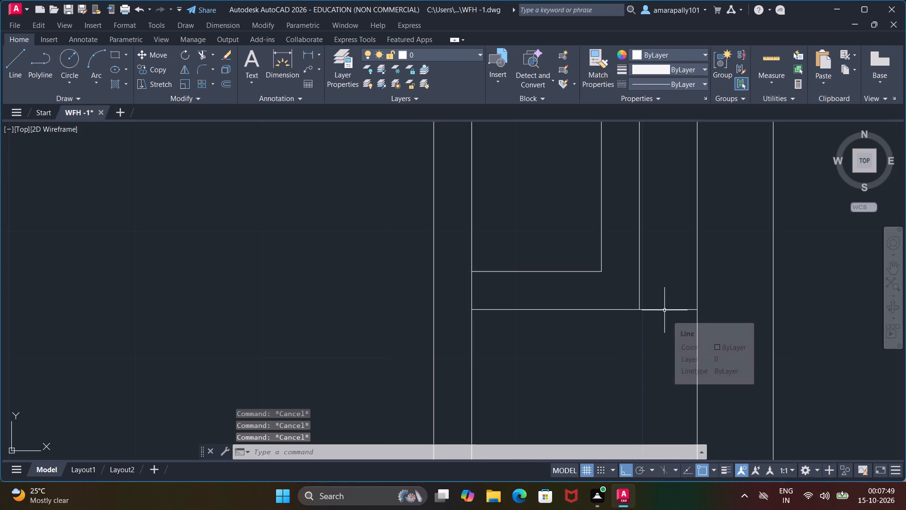
# Offset the short line between the window corner and the outer wall 6" downward.
pyautogui.press('o')
pyautogui.press('Return')
pyautogui.click(664, 310)
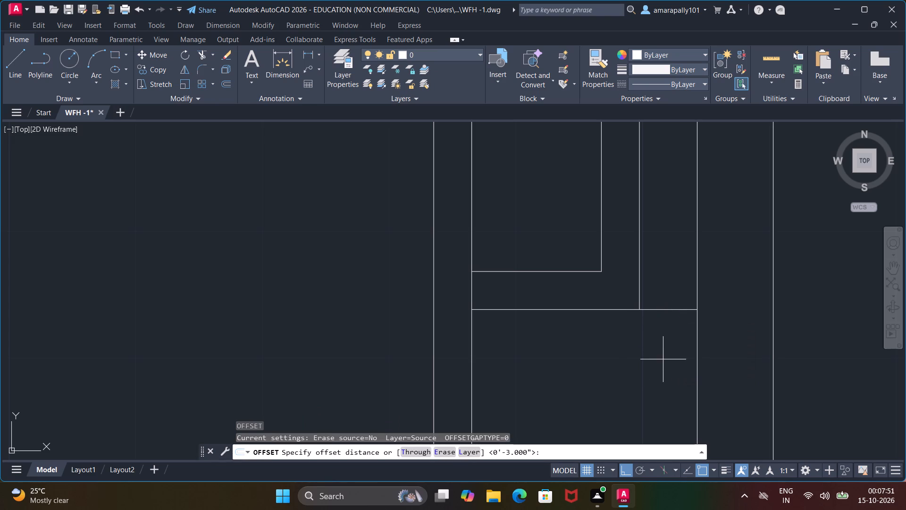
pyautogui.click(662, 309)
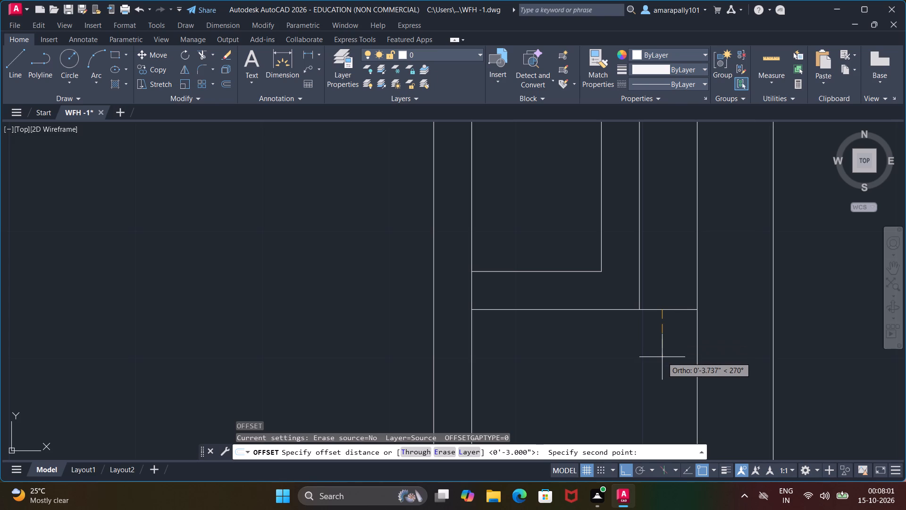
pyautogui.write('6"')
pyautogui.press('Return')
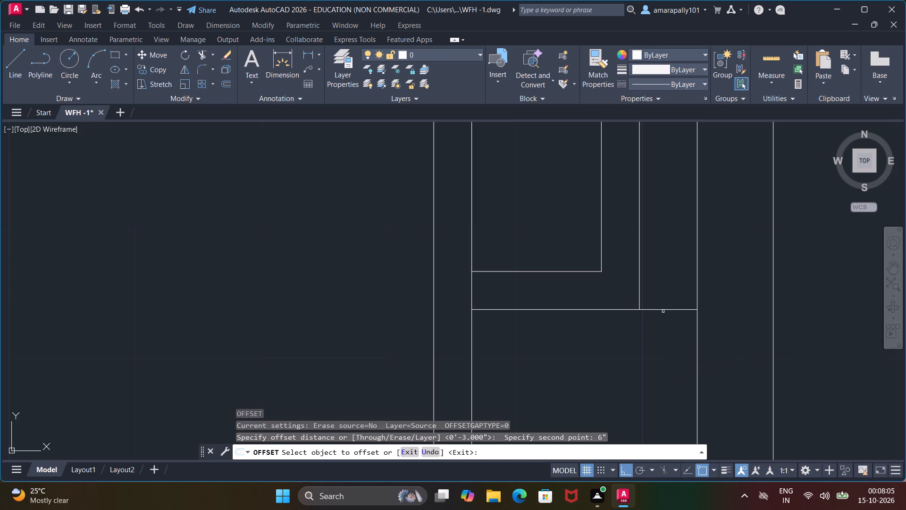
pyautogui.click(663, 311)
pyautogui.click(666, 343)
pyautogui.press('Escape')
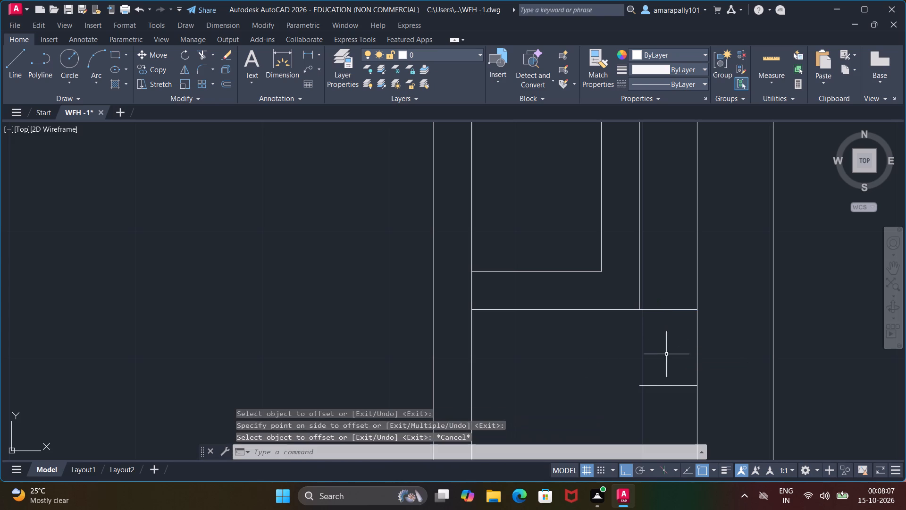
pyautogui.press('Escape')
pyautogui.press('Escape')
pyautogui.press('Escape')
# Stretch the offset line's free end to the outer jamb line of the overlapping door frame.
pyautogui.click(668, 385)
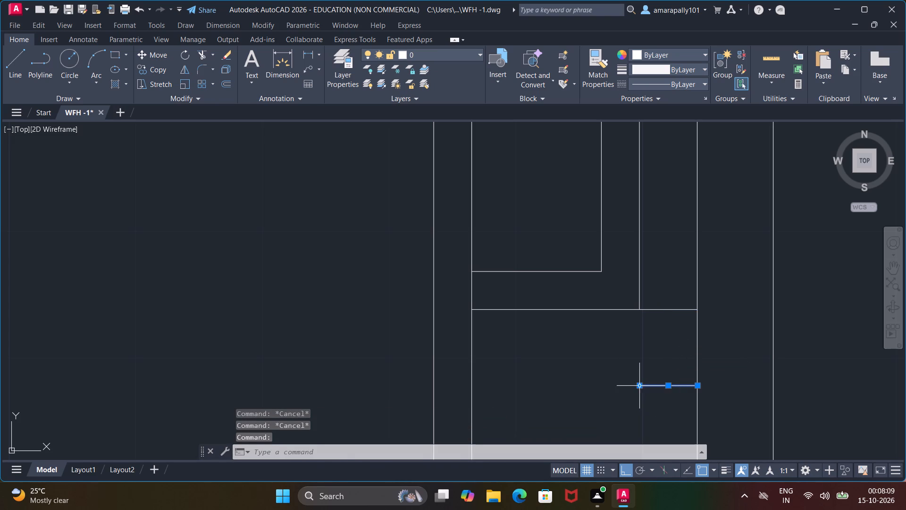
pyautogui.click(640, 387)
pyautogui.click(474, 388)
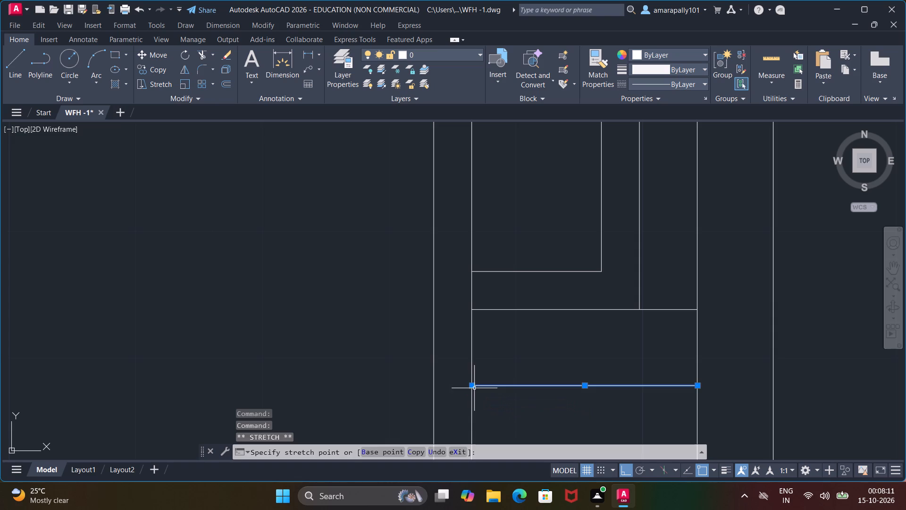
pyautogui.press('Escape')
pyautogui.scroll(-5, 474, 388)
pyautogui.press('Escape')
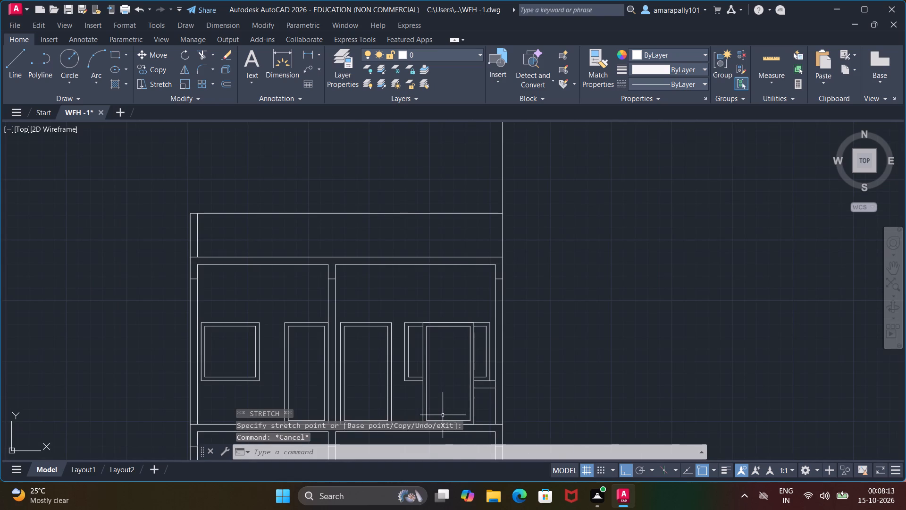
pyautogui.press('Escape')
pyautogui.press('Escape')
pyautogui.press('Escape')
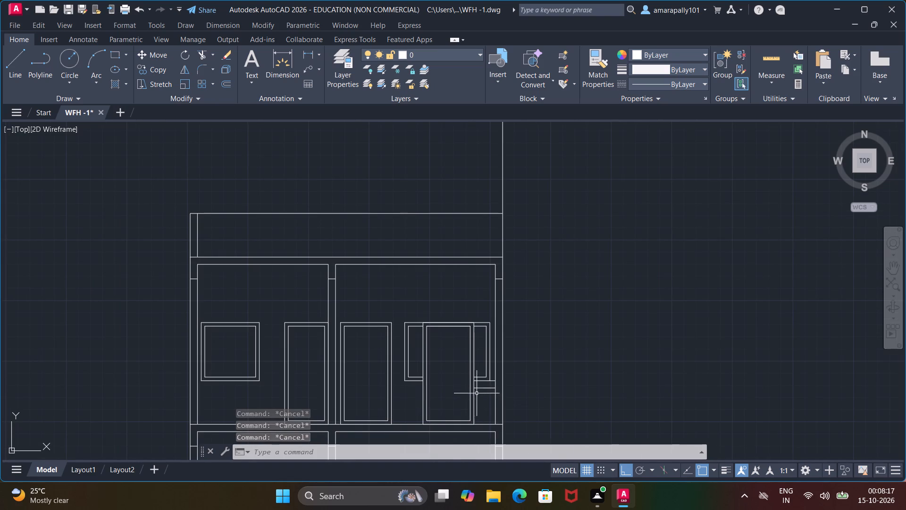
# Copy the top storey's combined door-window unit straight up so that its door stands on the roof slab behind the parapet.
pyautogui.click(401, 316)
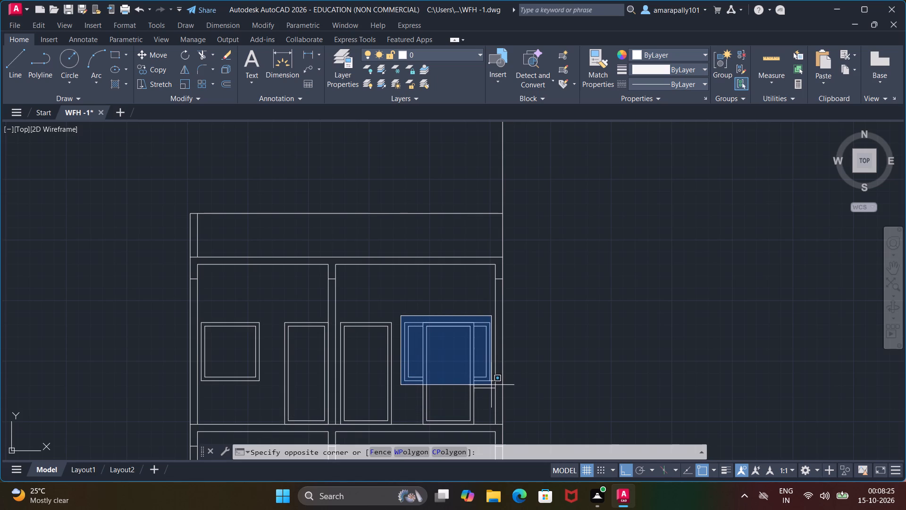
pyautogui.click(491, 384)
pyautogui.scroll(2, 463, 380)
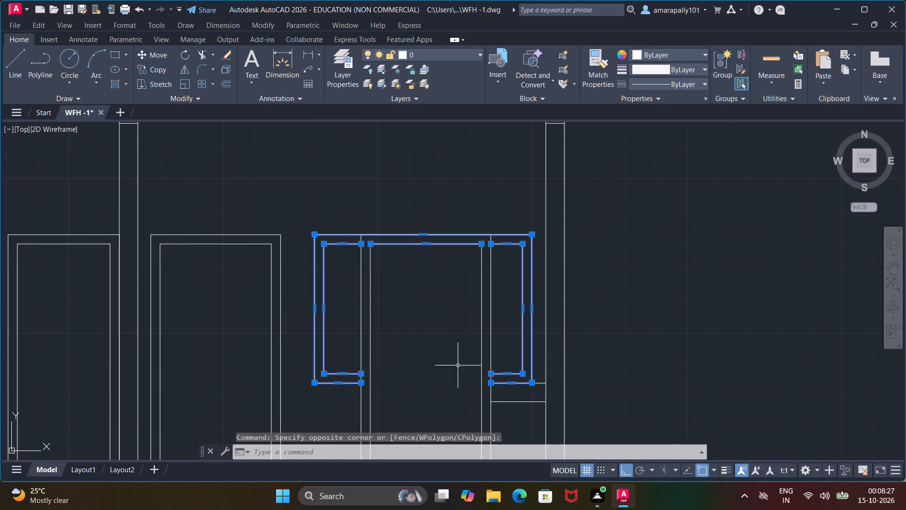
pyautogui.click(359, 318)
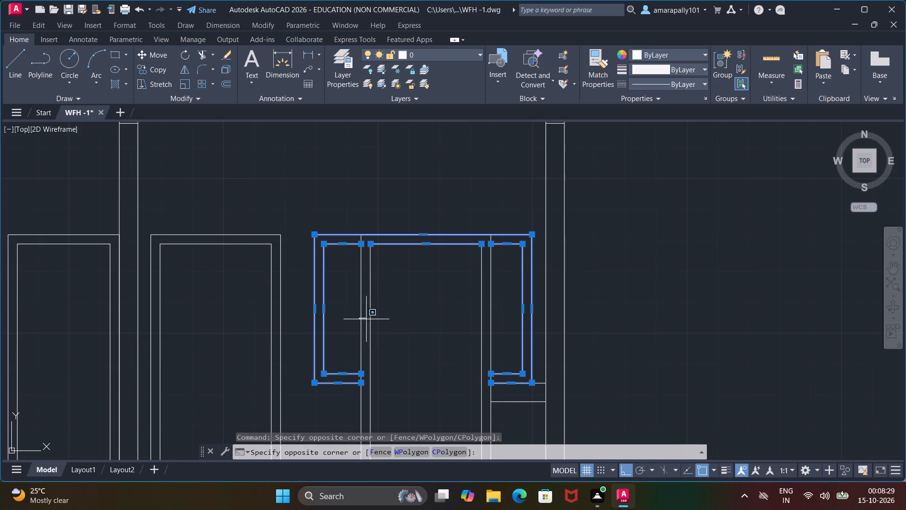
pyautogui.click(360, 321)
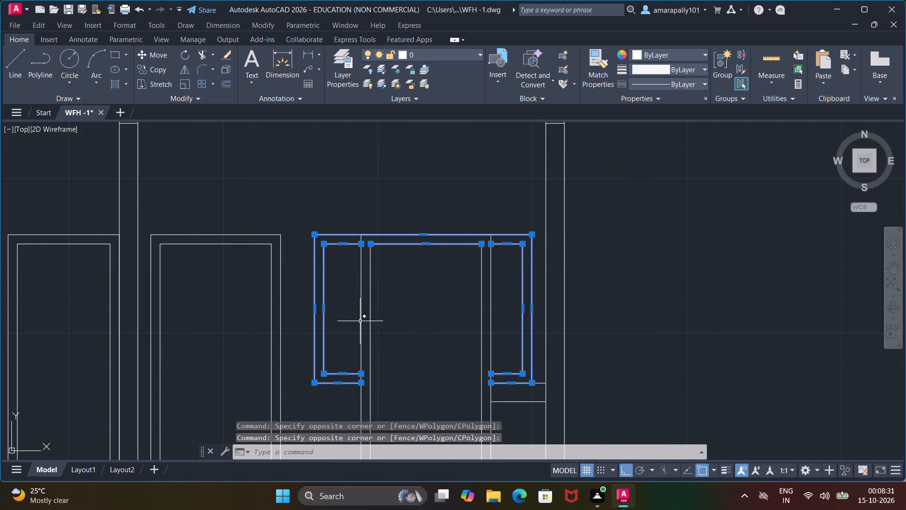
pyautogui.click(361, 321)
pyautogui.click(371, 319)
pyautogui.scroll(-2, 484, 317)
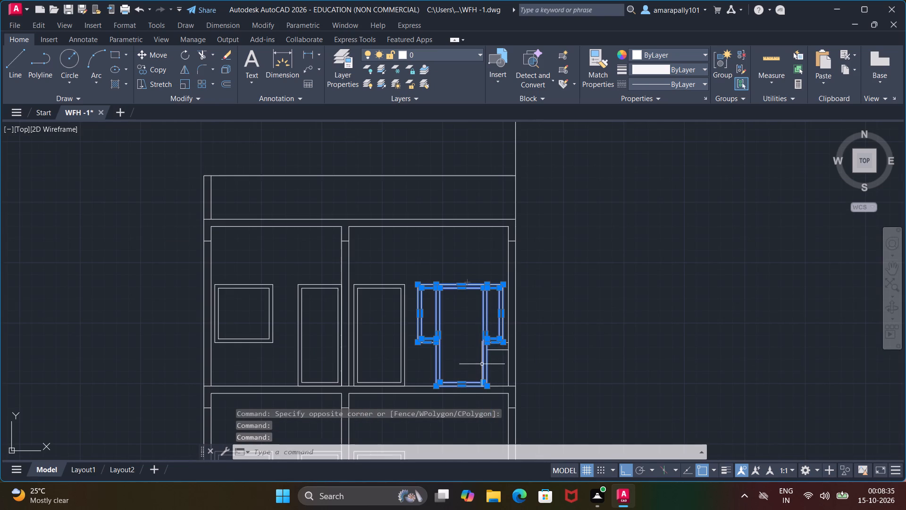
pyautogui.scroll(1, 482, 363)
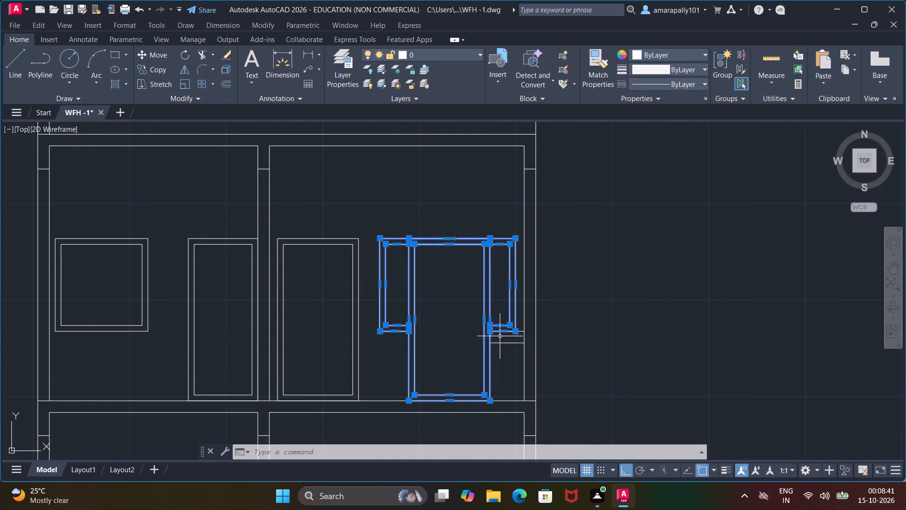
pyautogui.rightClick(471, 331)
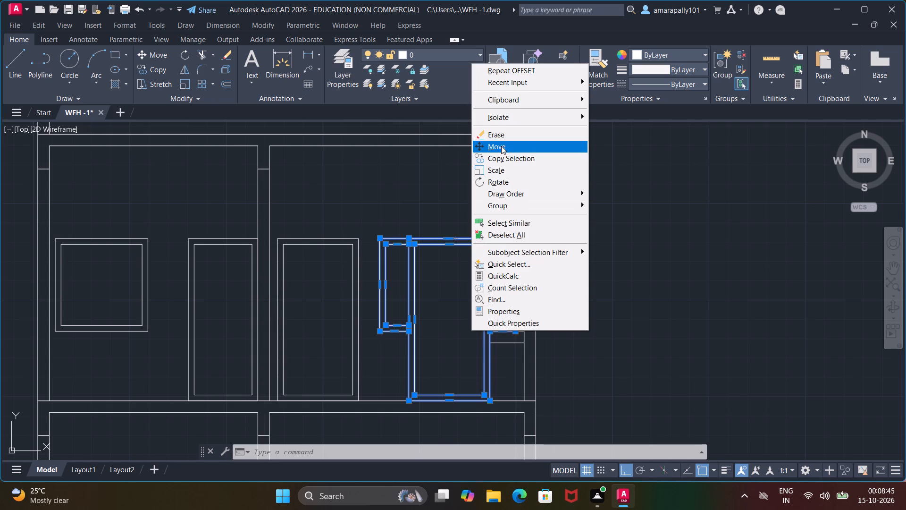
pyautogui.click(502, 153)
pyautogui.click(524, 401)
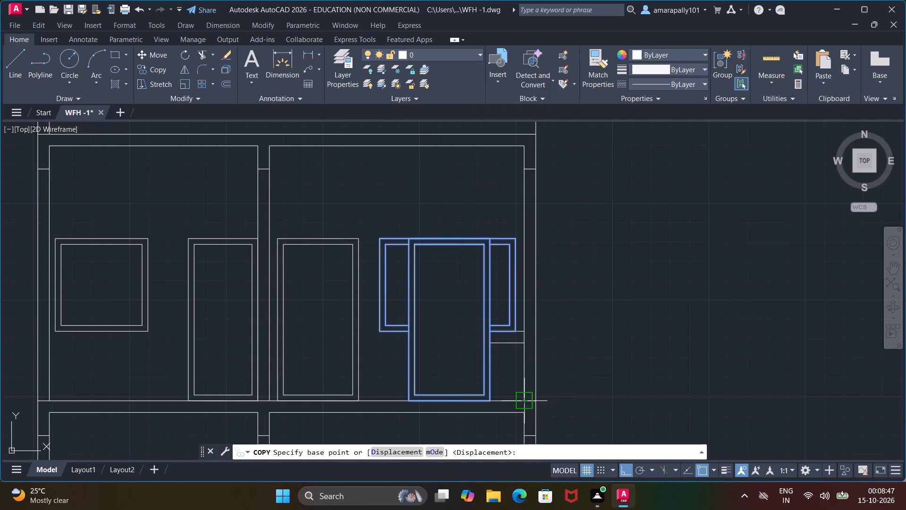
pyautogui.moveTo(522, 207); pyautogui.dragTo(516, 379, button='middle')
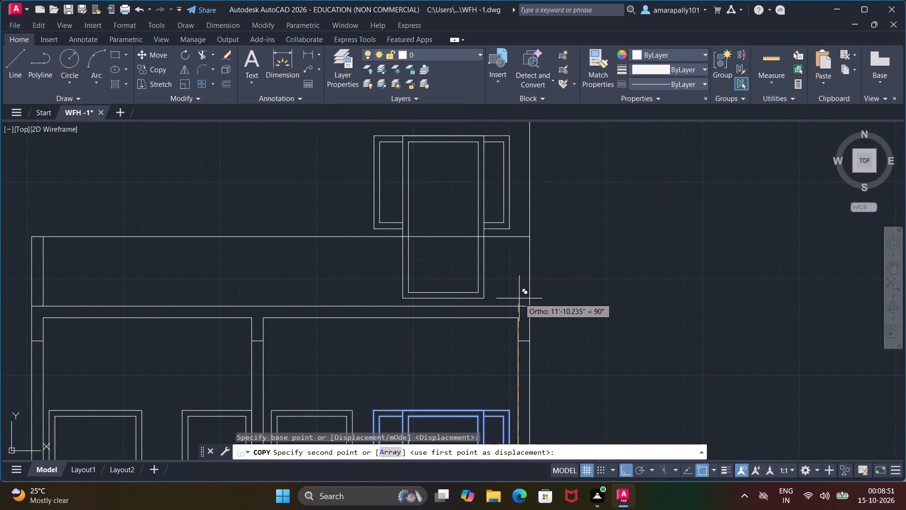
pyautogui.scroll(-1, 519, 299)
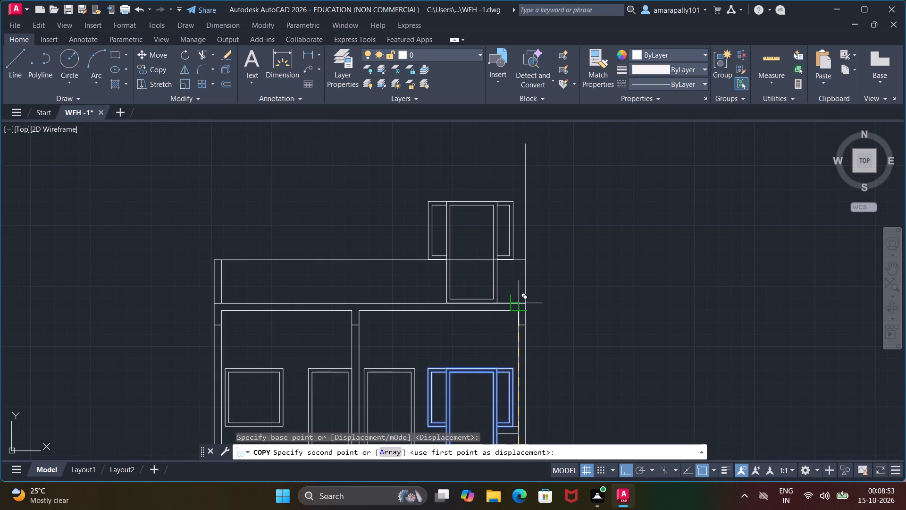
pyautogui.click(519, 306)
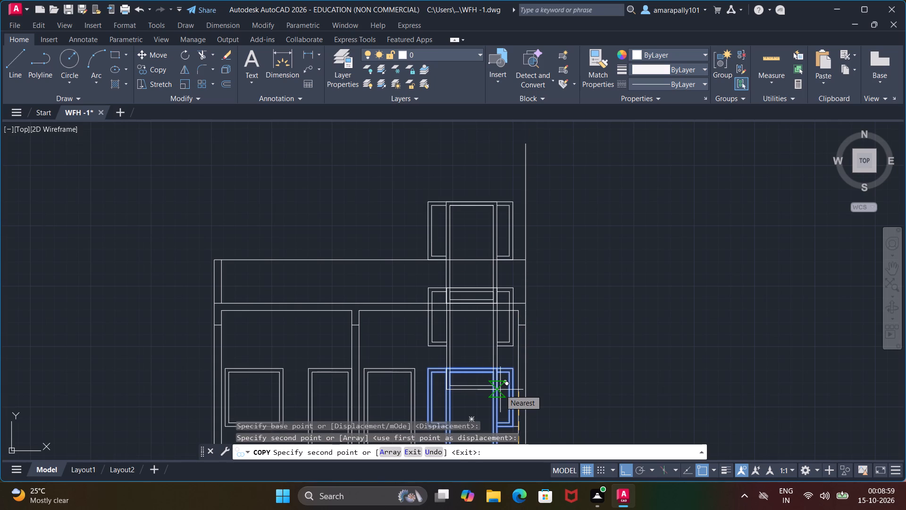
pyautogui.press('Escape')
pyautogui.scroll(-3, 500, 390)
pyautogui.press('Escape')
# Copy the top storey's combined door-window unit, with its two short side lines, down to floor level of the storey below.
pyautogui.moveTo(500, 390); pyautogui.dragTo(485, 328, button='middle')
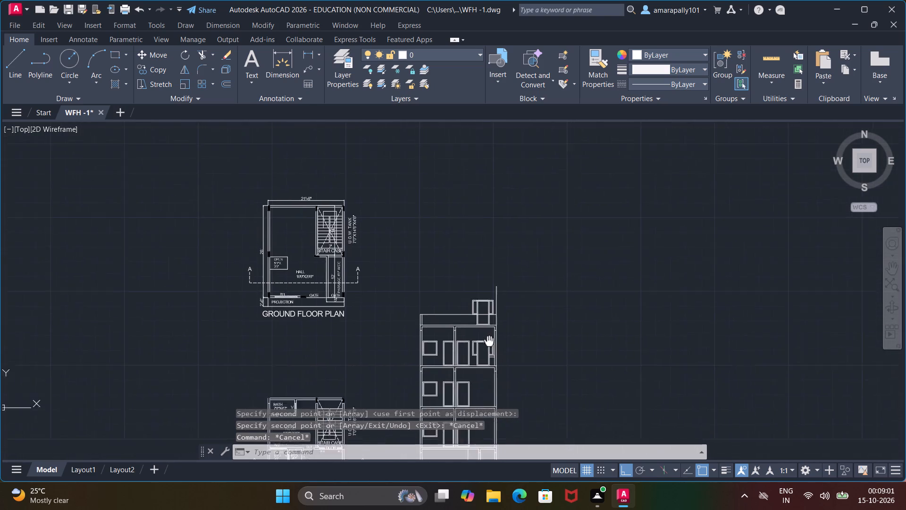
pyautogui.moveTo(485, 328); pyautogui.dragTo(481, 303, button='middle')
pyautogui.scroll(3, 470, 303)
pyautogui.click(444, 274)
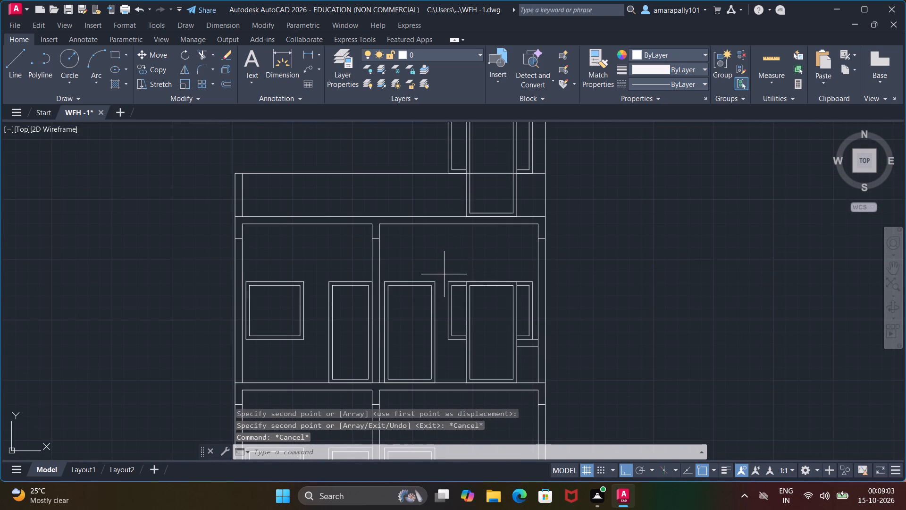
pyautogui.click(535, 384)
pyautogui.scroll(3, 521, 342)
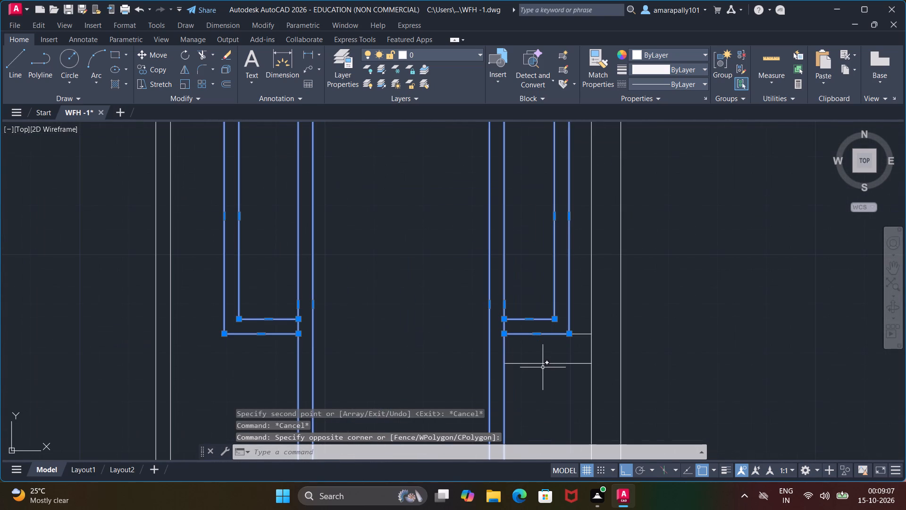
pyautogui.click(543, 364)
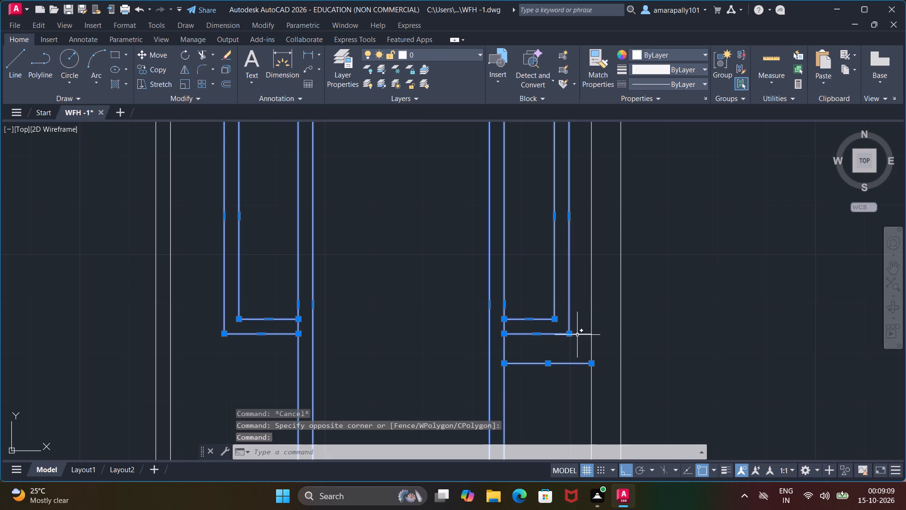
pyautogui.click(577, 334)
pyautogui.scroll(-3, 552, 357)
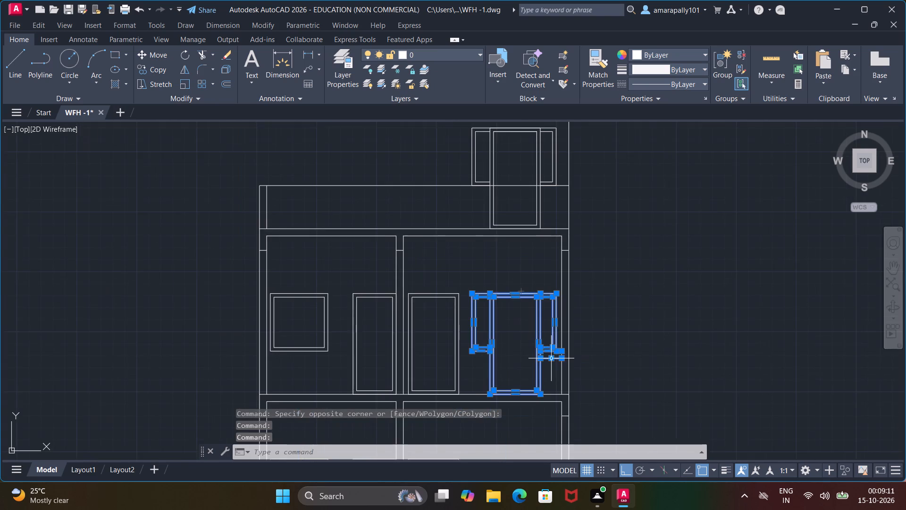
pyautogui.moveTo(551, 358); pyautogui.dragTo(540, 241, button='middle')
pyautogui.rightClick(542, 252)
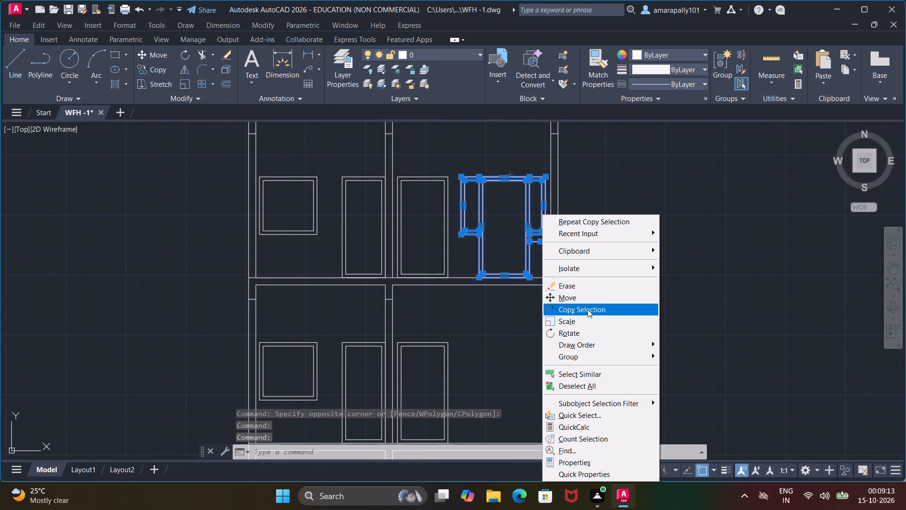
pyautogui.click(587, 309)
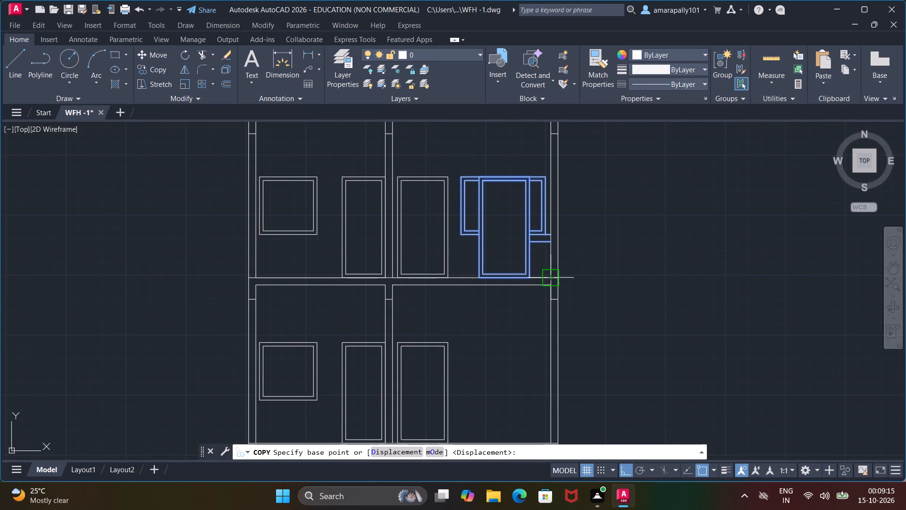
pyautogui.click(545, 272)
pyautogui.scroll(-4, 558, 329)
pyautogui.moveTo(550, 359); pyautogui.dragTo(543, 314, button='middle')
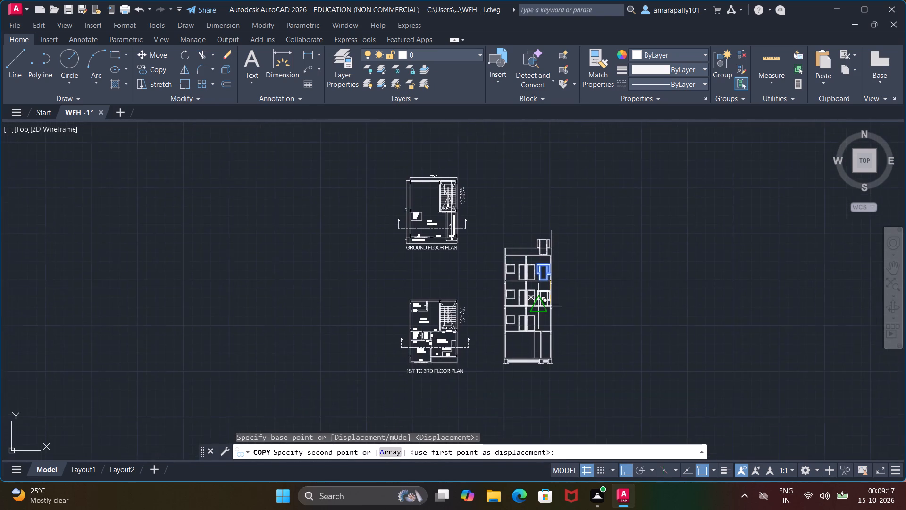
pyautogui.scroll(4, 544, 301)
pyautogui.click(589, 336)
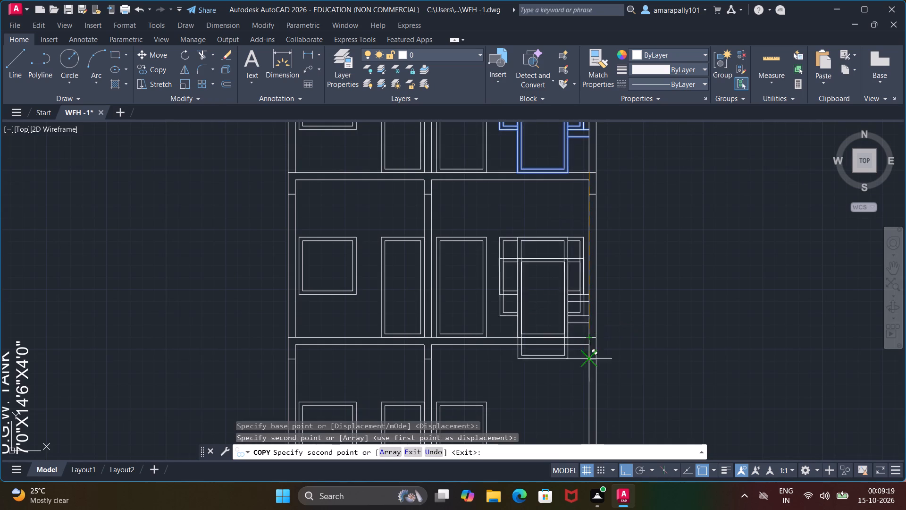
# Place another copy of the door-window unit and its side lines at floor level of the next storey down, above the ground floor.
pyautogui.scroll(-3, 589, 379)
pyautogui.moveTo(588, 379); pyautogui.dragTo(551, 256, button='middle')
pyautogui.scroll(4, 562, 298)
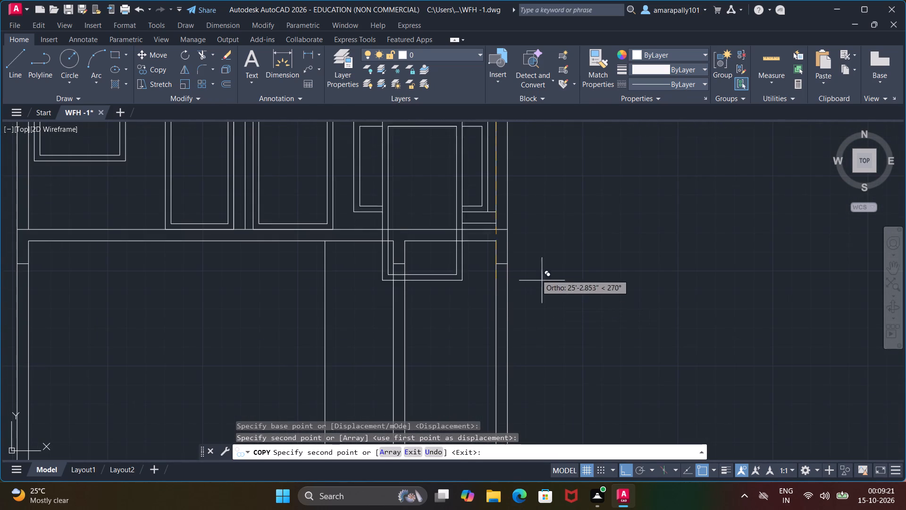
pyautogui.click(492, 224)
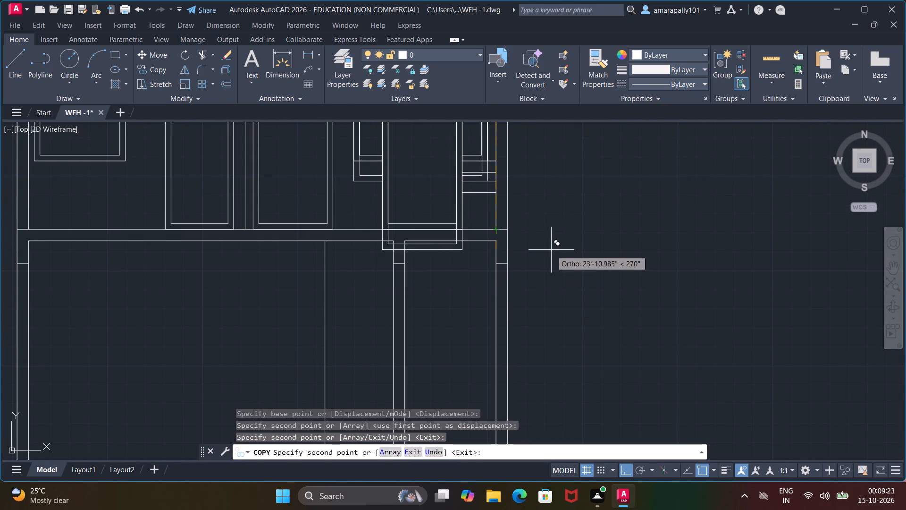
pyautogui.press('Escape')
pyautogui.press('Escape')
# Trim the parapet's top line between the roof-level window's lower outer corner and the right outer wall.
pyautogui.scroll(-3, 551, 248)
pyautogui.moveTo(536, 233); pyautogui.dragTo(578, 384, button='middle')
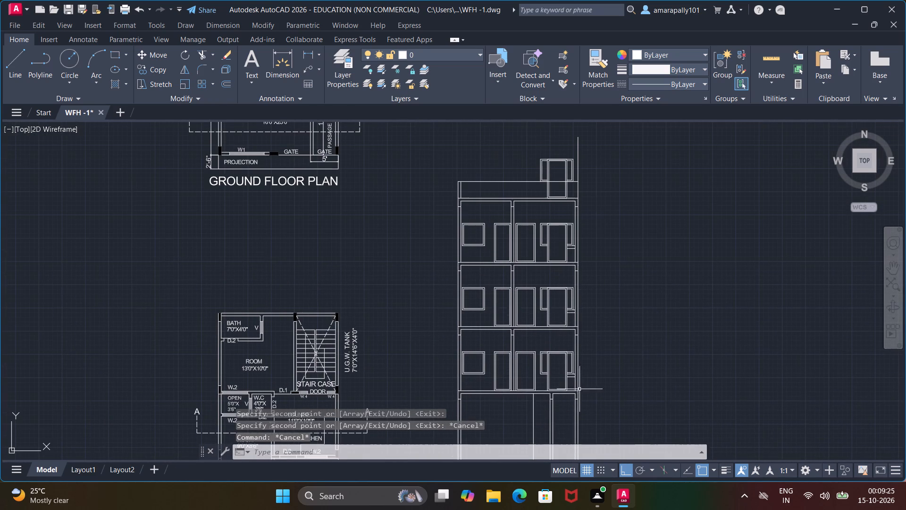
pyautogui.scroll(1, 573, 214)
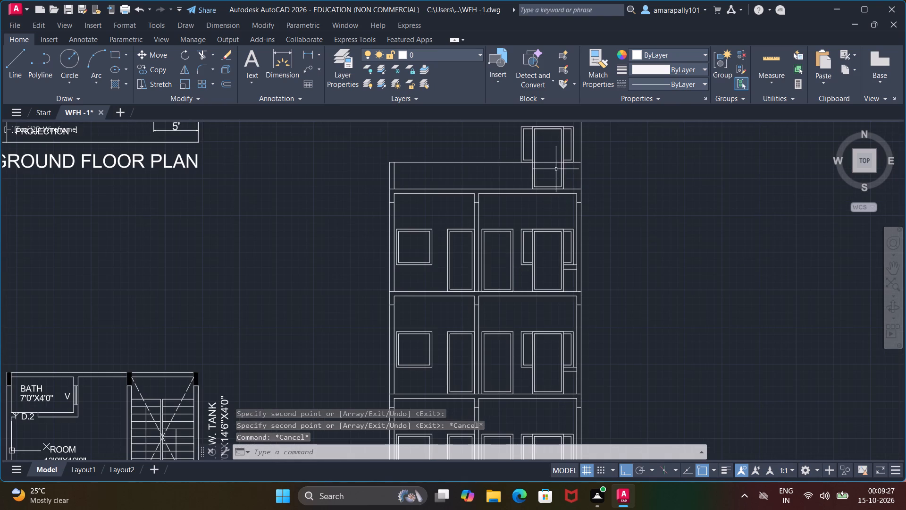
pyautogui.scroll(3, 565, 168)
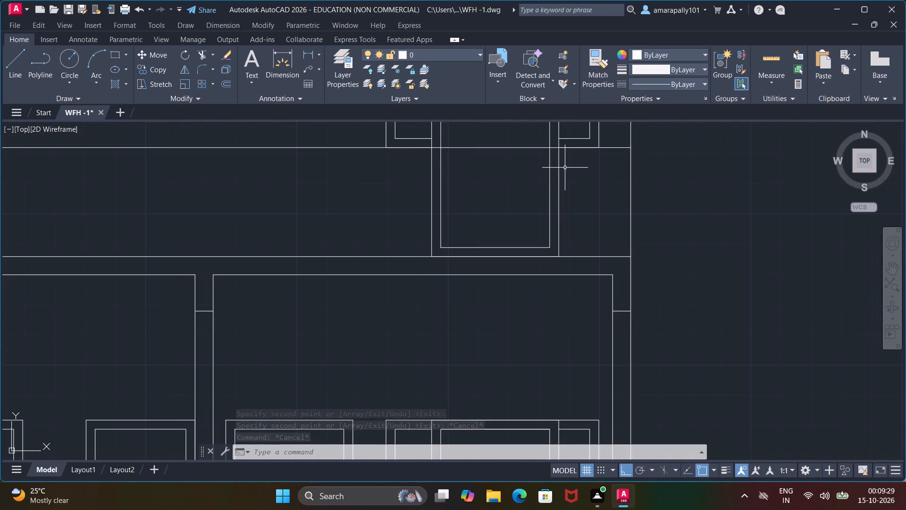
pyautogui.write('TR')
pyautogui.press('Return')
pyautogui.press('Return')
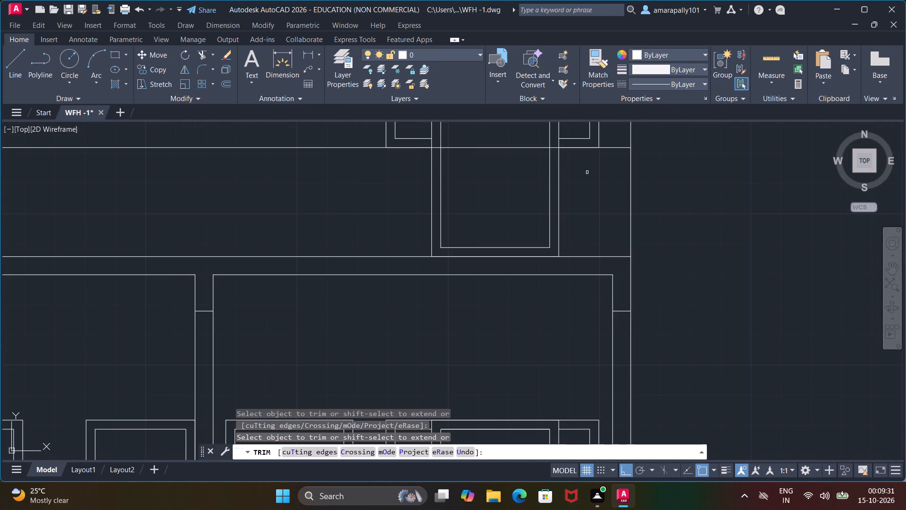
pyautogui.click(613, 146)
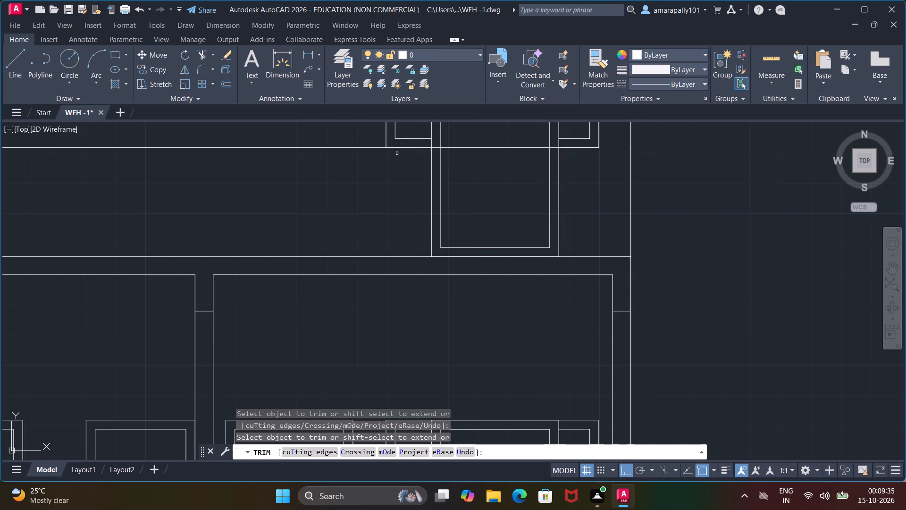
pyautogui.scroll(-3, 409, 153)
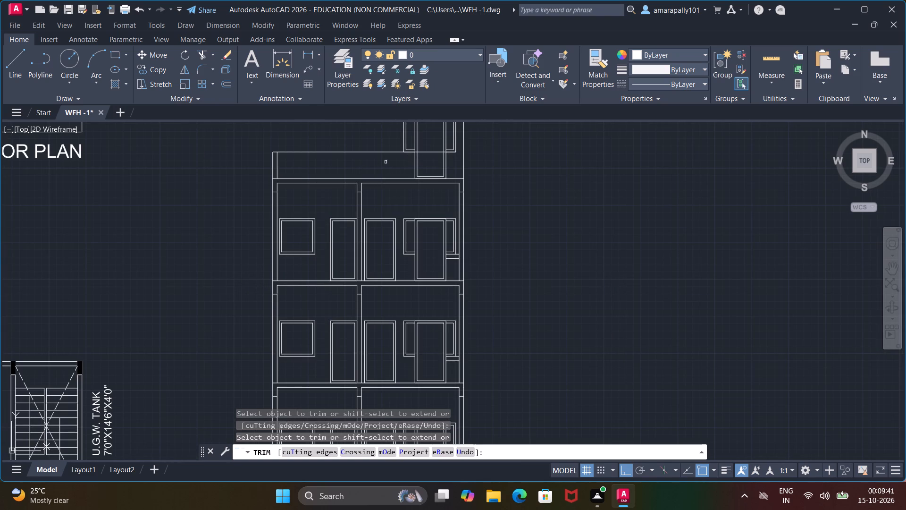
pyautogui.scroll(-2, 394, 156)
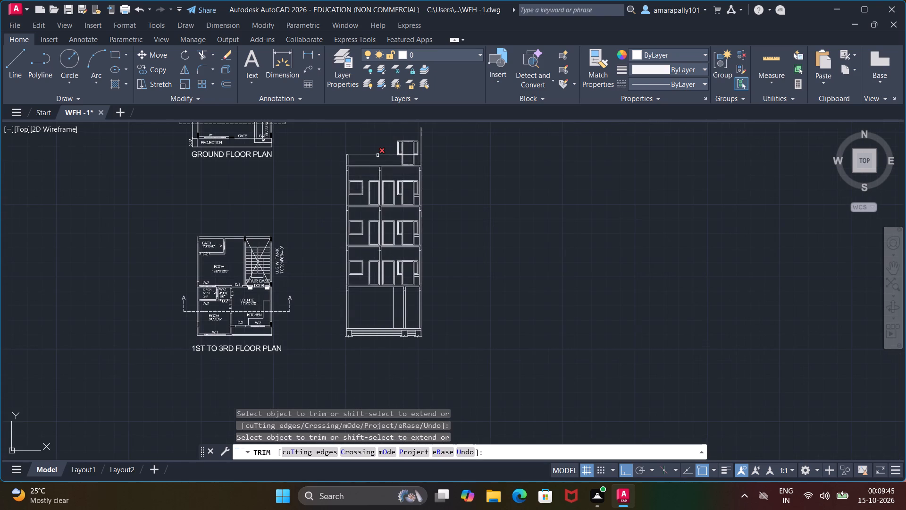
pyautogui.press('Escape')
pyautogui.press('Escape')
pyautogui.press('Escape')
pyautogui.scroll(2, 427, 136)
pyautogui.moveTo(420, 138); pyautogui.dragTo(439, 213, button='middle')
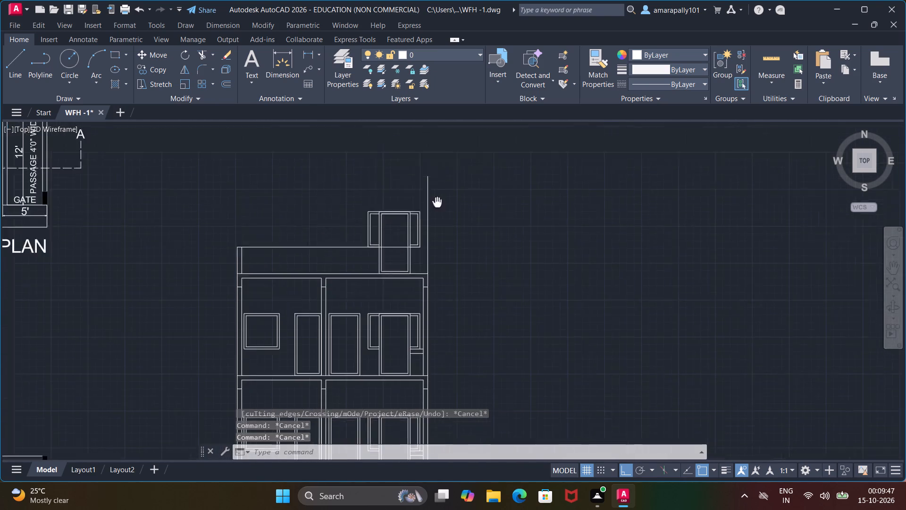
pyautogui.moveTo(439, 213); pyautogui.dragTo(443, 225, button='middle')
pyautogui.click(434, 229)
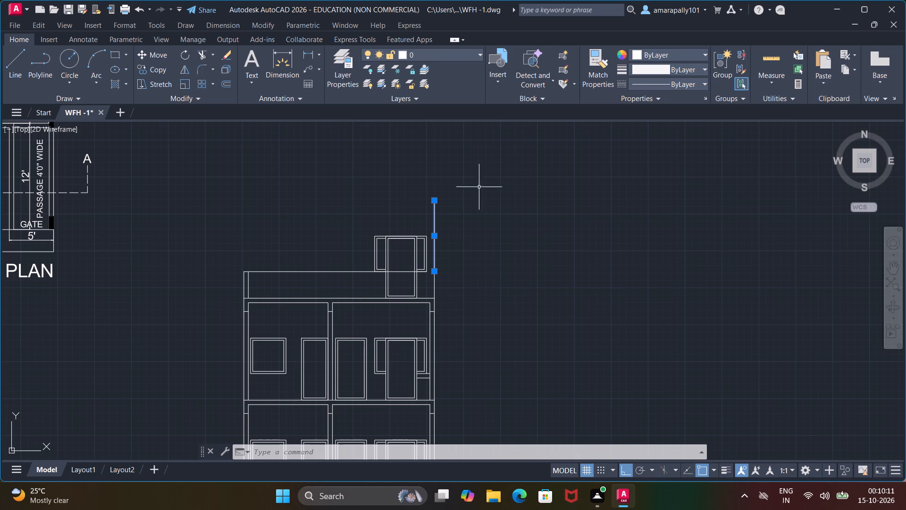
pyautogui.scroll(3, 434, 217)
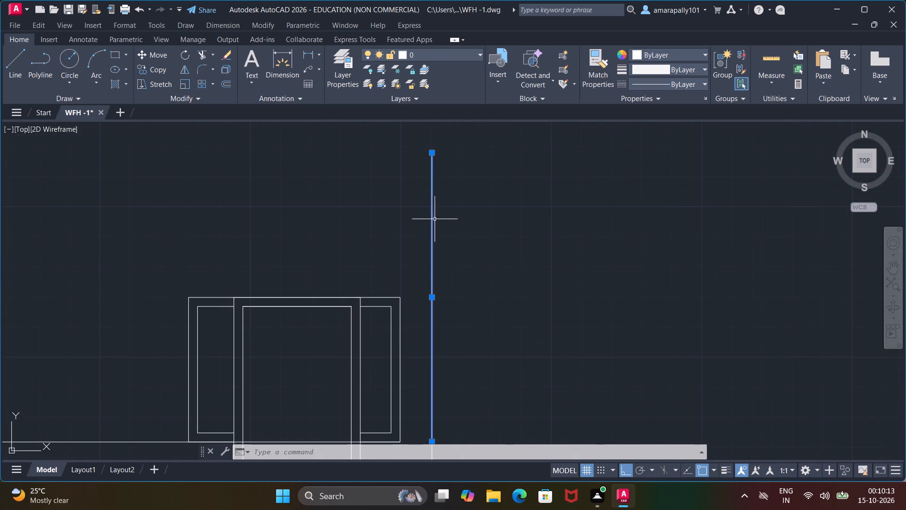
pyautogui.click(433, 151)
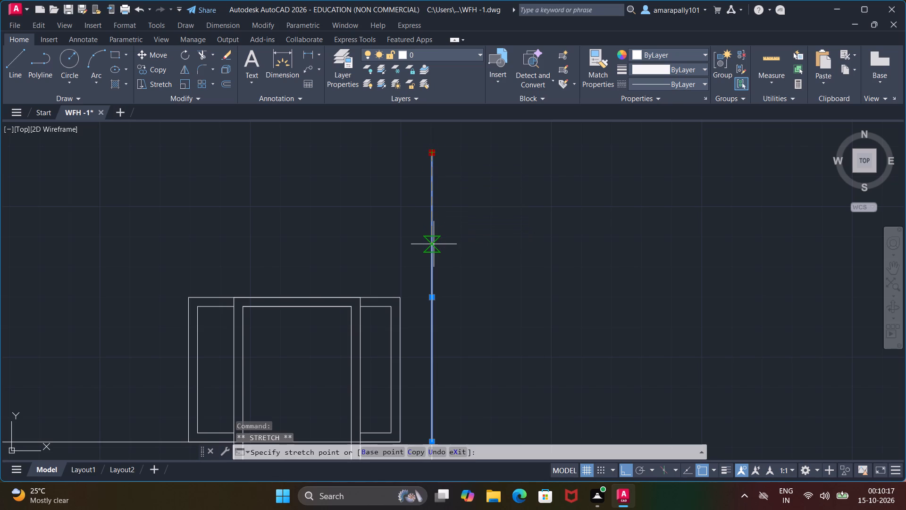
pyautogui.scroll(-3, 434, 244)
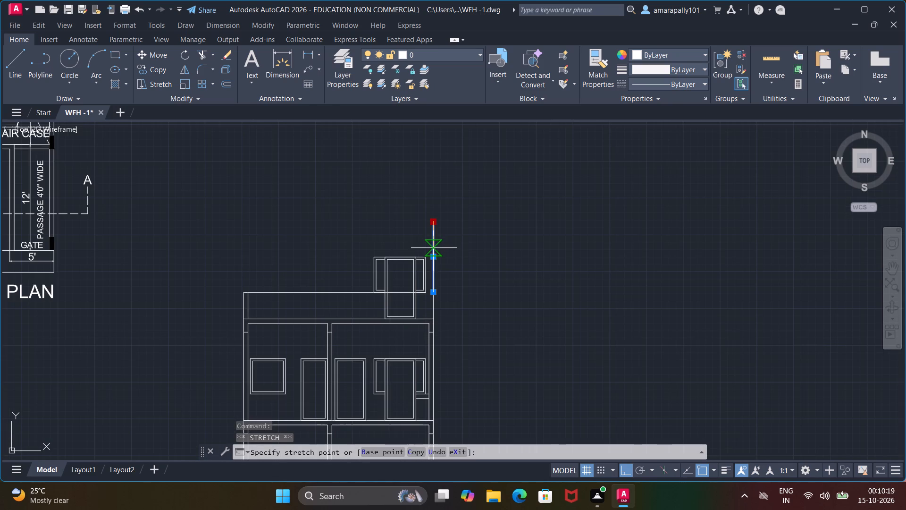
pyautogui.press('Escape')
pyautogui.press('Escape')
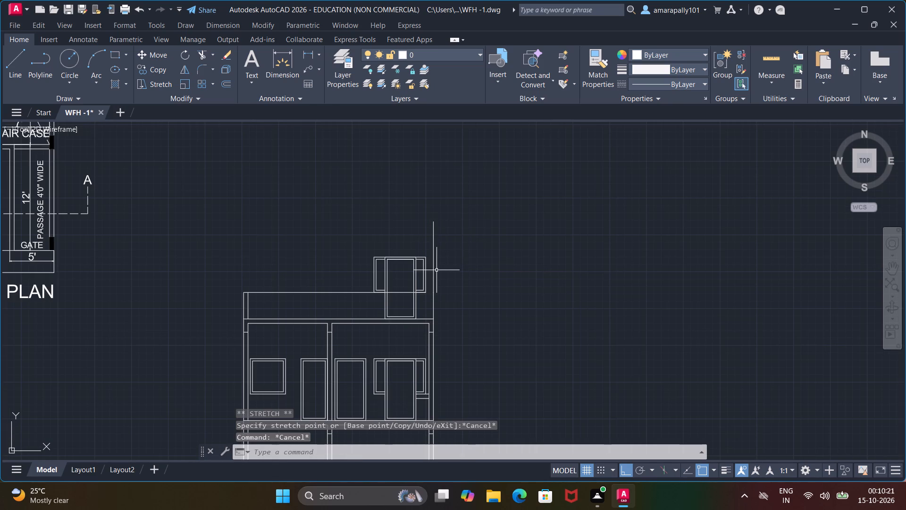
# Erase the two vertical line segments that continue the right outer wall above the roof slab.
pyautogui.click(436, 271)
pyautogui.click(433, 279)
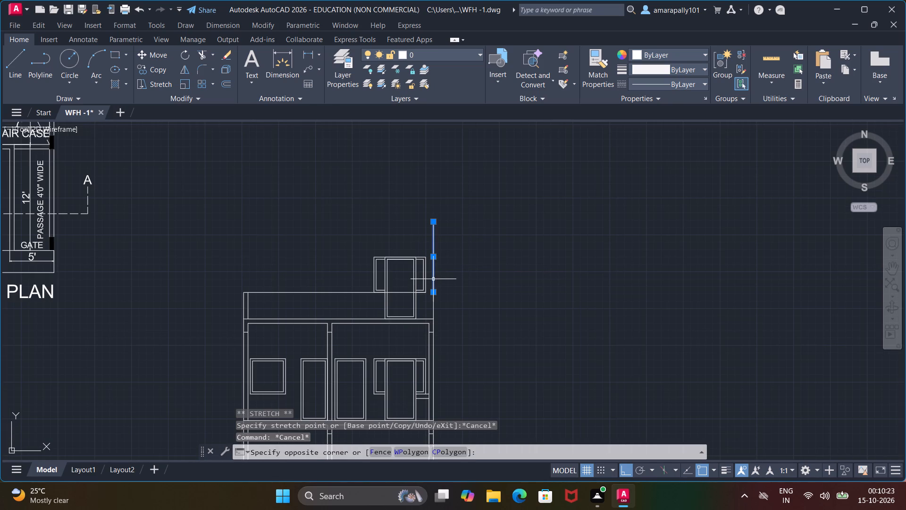
pyautogui.press('Delete')
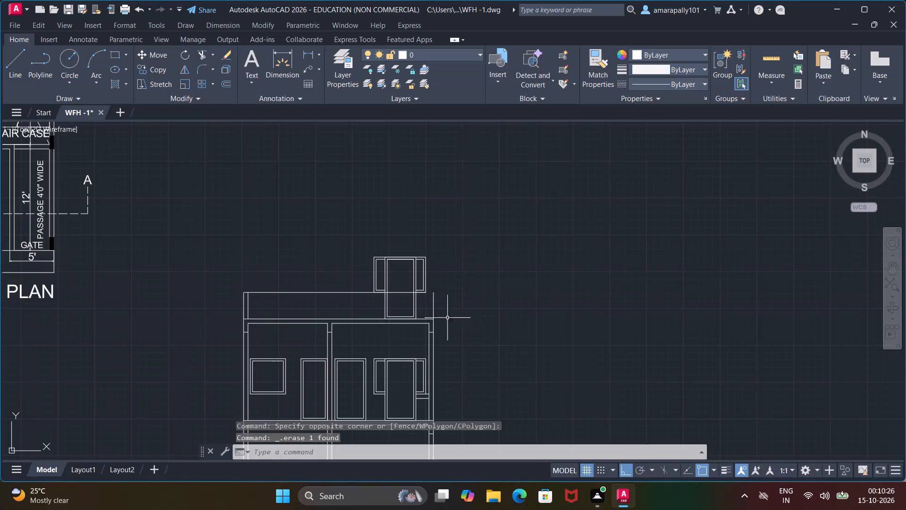
pyautogui.scroll(2, 409, 323)
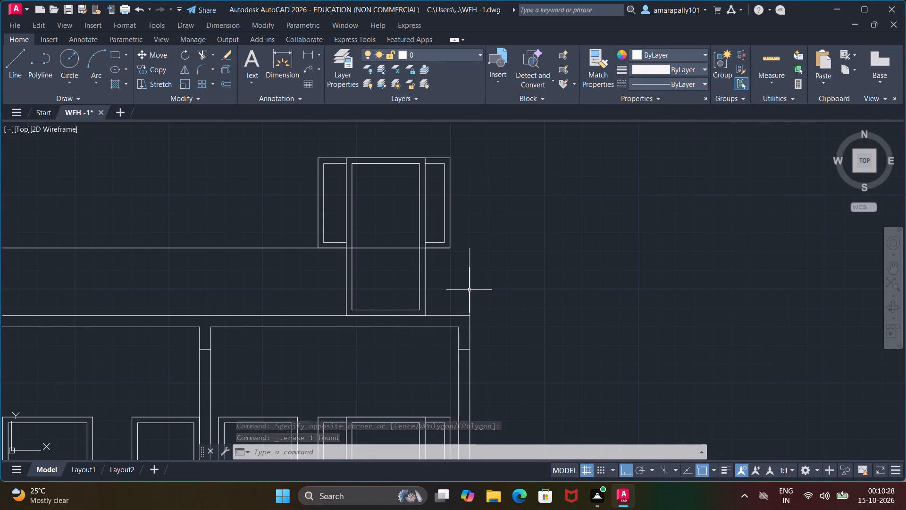
pyautogui.click(470, 301)
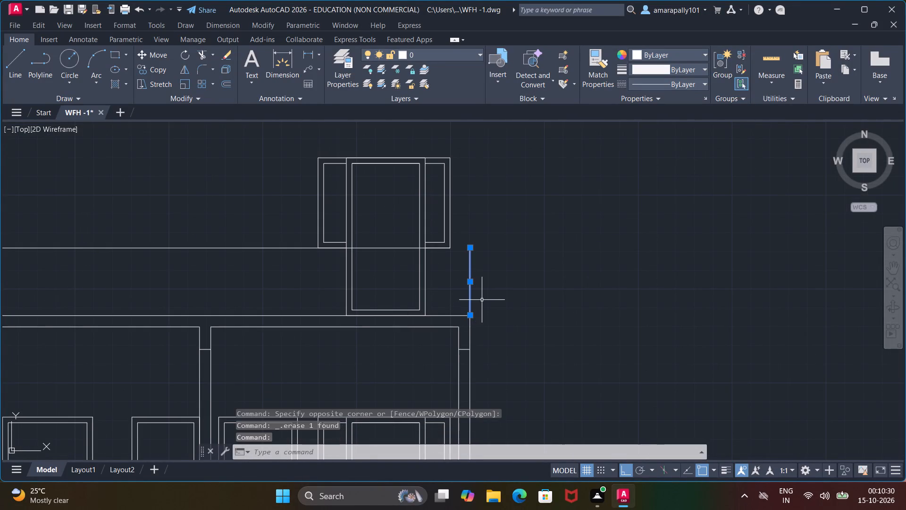
pyautogui.press('Delete')
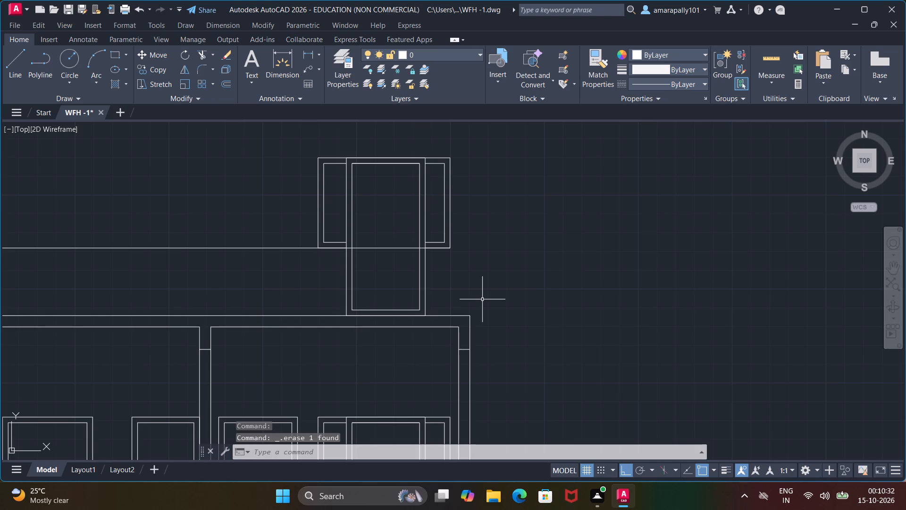
# Draw a vertical outer wall line 10' up from the roof slab's right outer corner.
pyautogui.press('l')
pyautogui.press('Return')
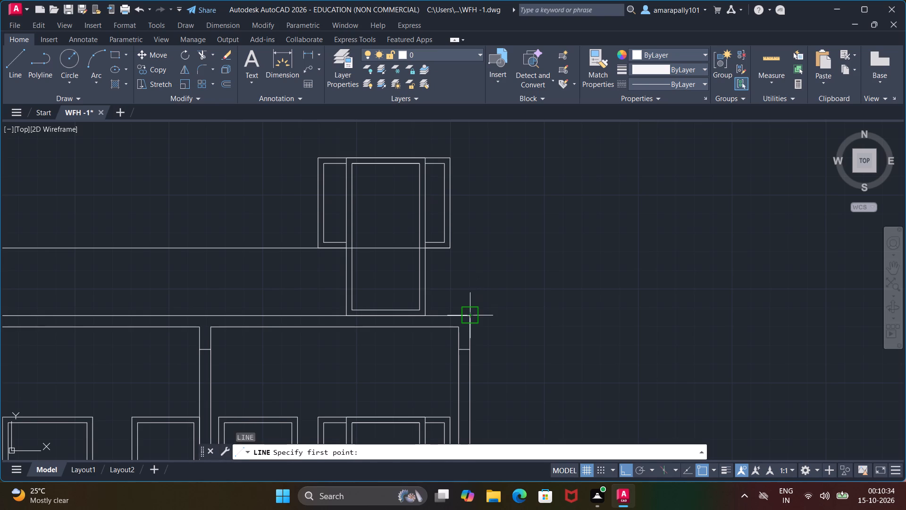
pyautogui.click(470, 312)
pyautogui.write("11'")
pyautogui.press('Return')
pyautogui.scroll(-3, 447, 184)
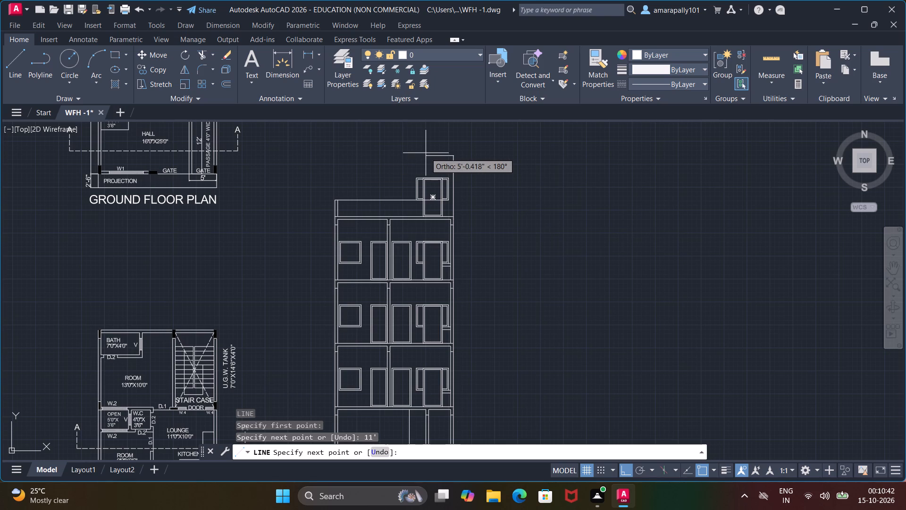
pyautogui.hotkey('ctrl', 'z')
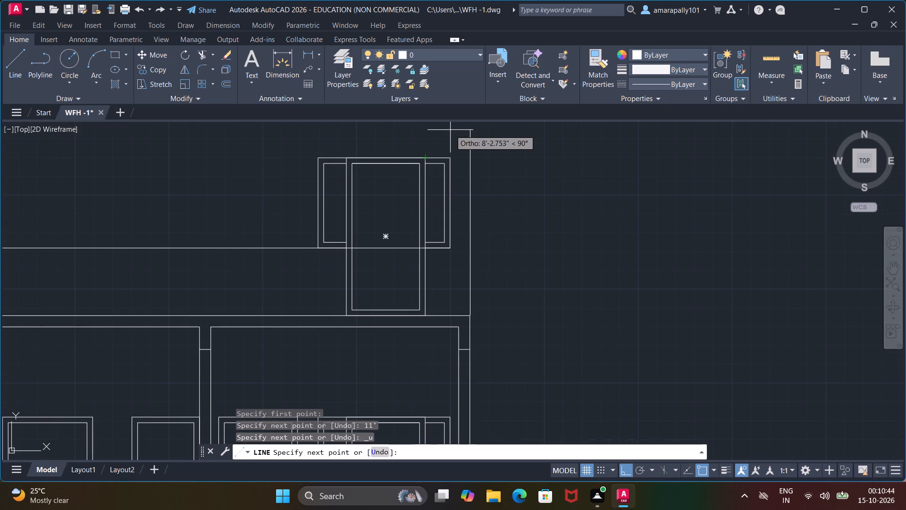
pyautogui.moveTo(450, 131); pyautogui.dragTo(467, 211, button='middle')
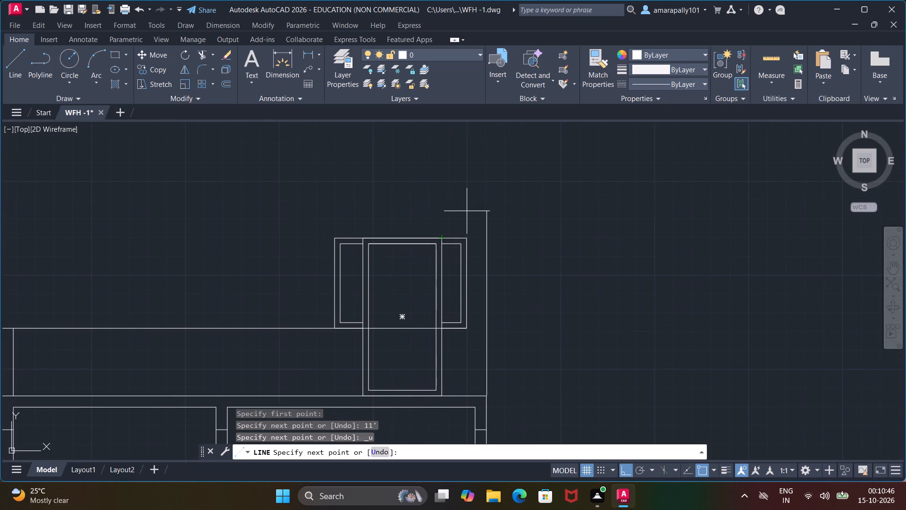
pyautogui.write("9'")
pyautogui.press('Return')
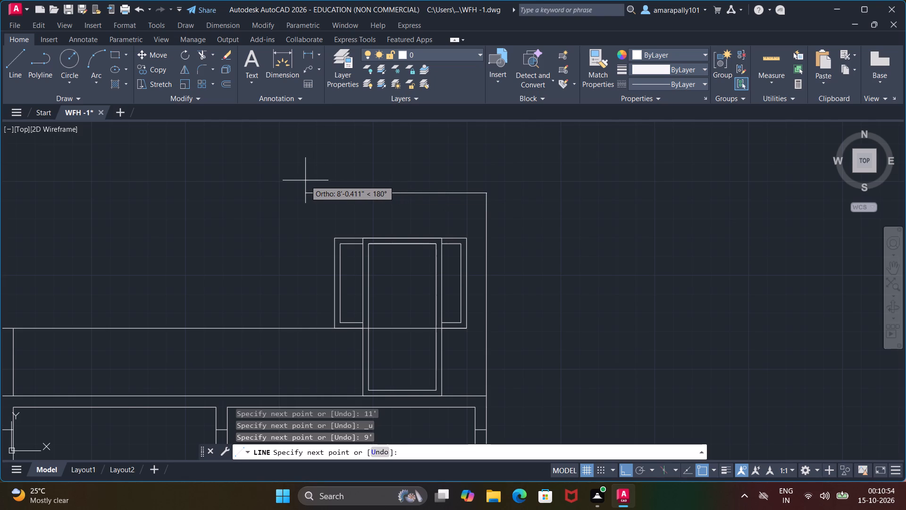
pyautogui.hotkey('ctrl', 'z')
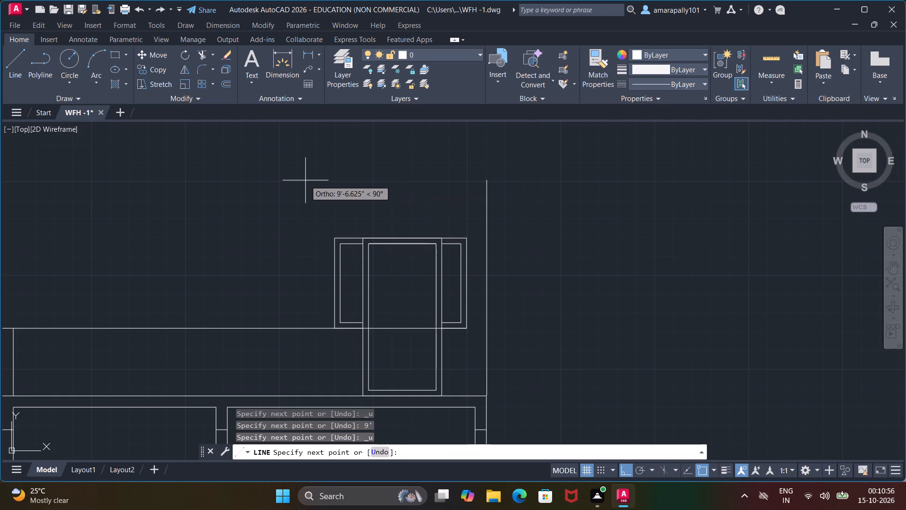
pyautogui.write("9'")
pyautogui.press('BackSpace')
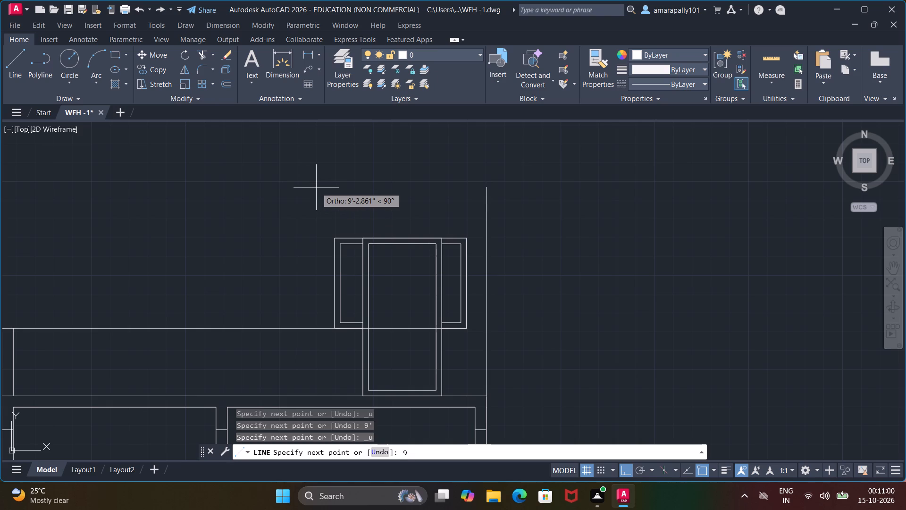
pyautogui.press('BackSpace')
pyautogui.write("10'")
pyautogui.press('Return')
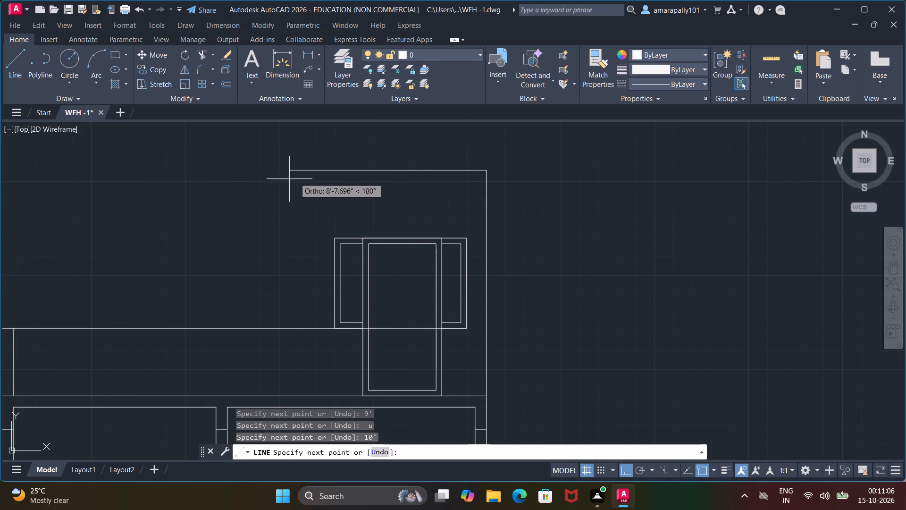
# Draw the roof-level room's top slab from the wall line's upper end, 8' long towards the parapet and 6" thick, closing back at the wall.
pyautogui.scroll(-1, 298, 186)
pyautogui.moveTo(298, 186); pyautogui.dragTo(298, 187, button='middle')
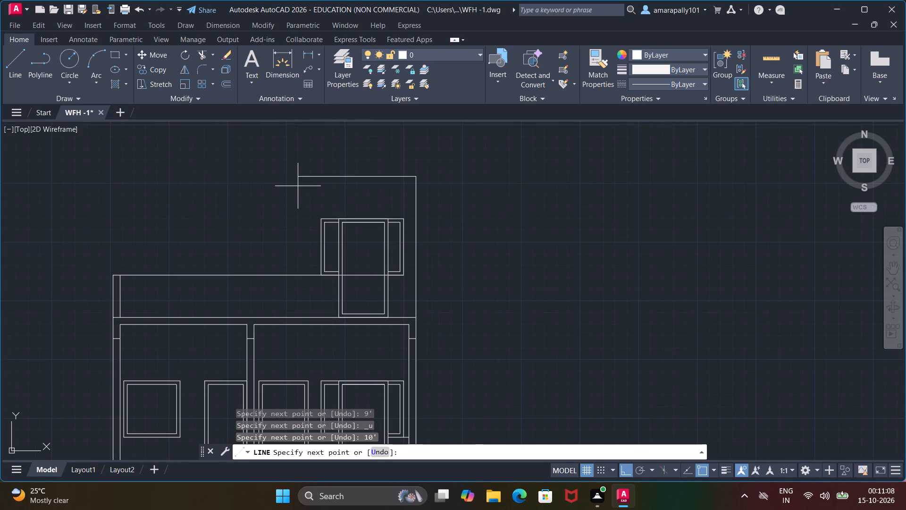
pyautogui.moveTo(298, 187); pyautogui.dragTo(368, 183, button='middle')
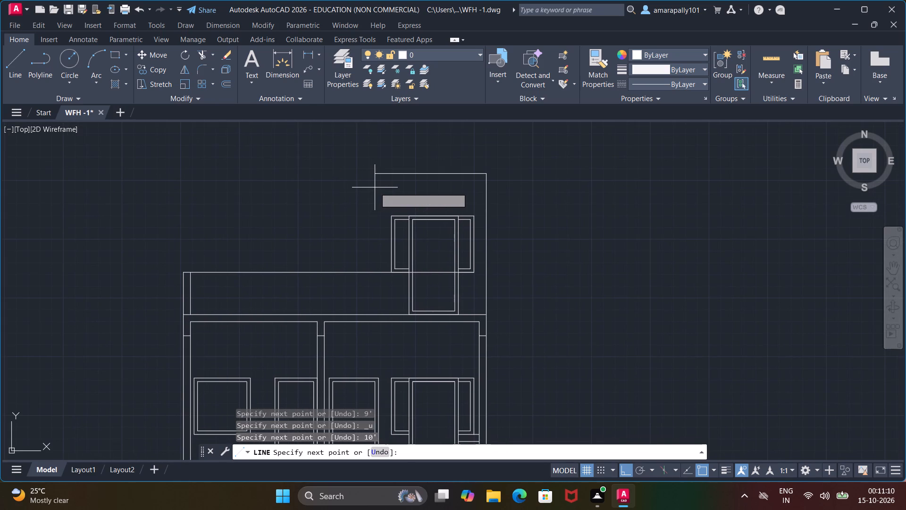
pyautogui.write("8'")
pyautogui.press('Return')
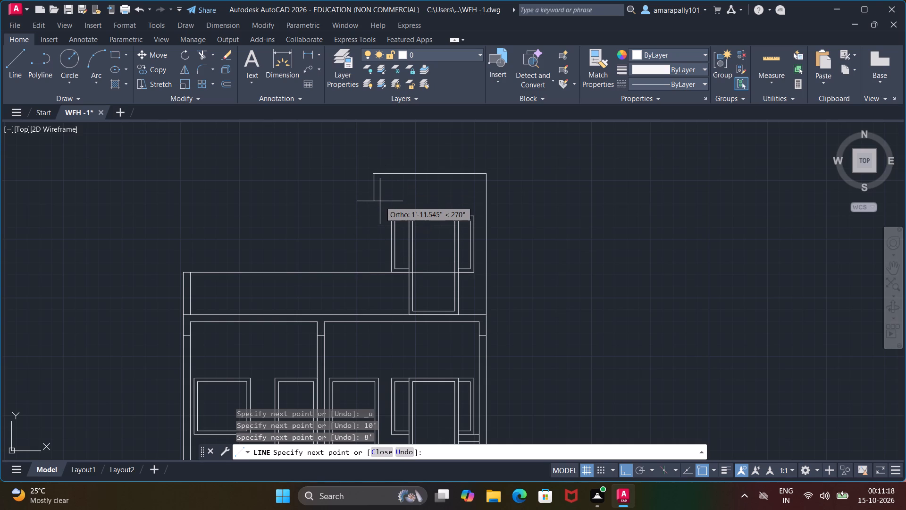
pyautogui.press('6')
pyautogui.hotkey('shift', '"')
pyautogui.press('Return')
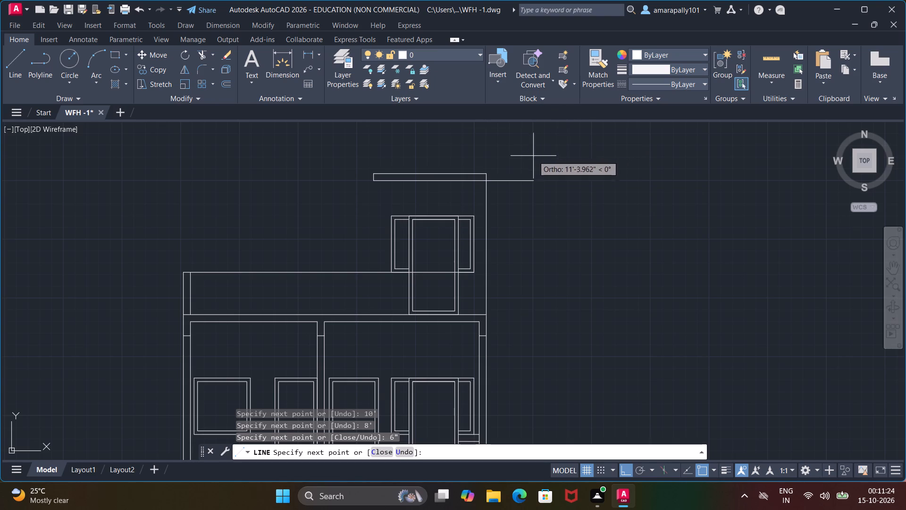
pyautogui.click(486, 184)
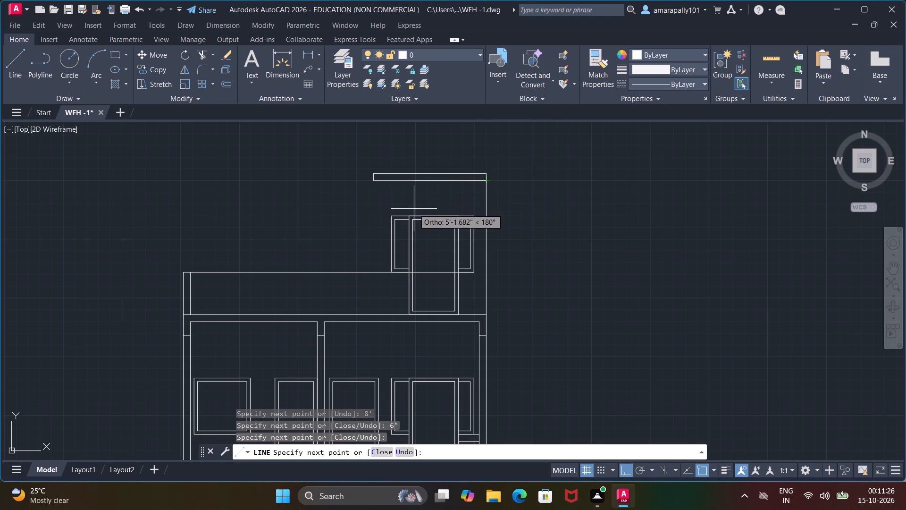
pyautogui.press('Escape')
pyautogui.press('Escape')
pyautogui.press('Escape')
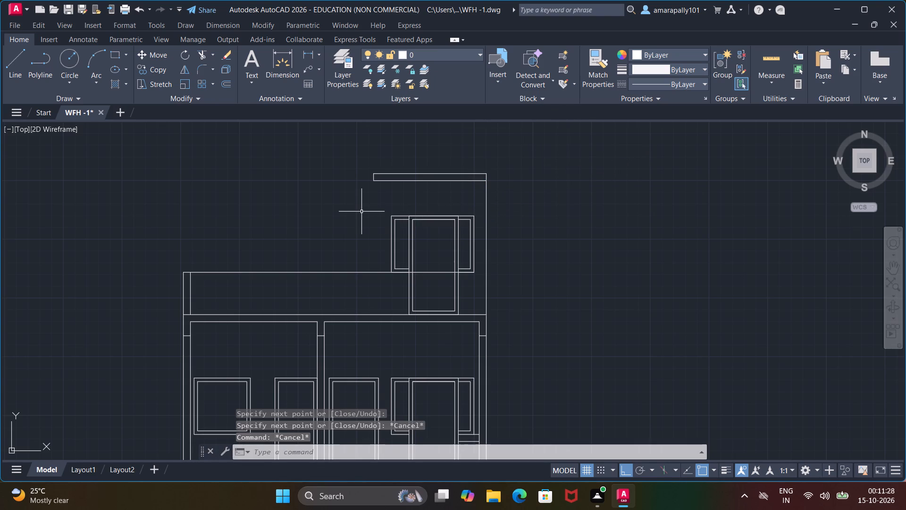
# Draw the room's inner-side wall line from the top slab's underside, slightly in from its free end, straight down to the main roof slab.
pyautogui.press('l')
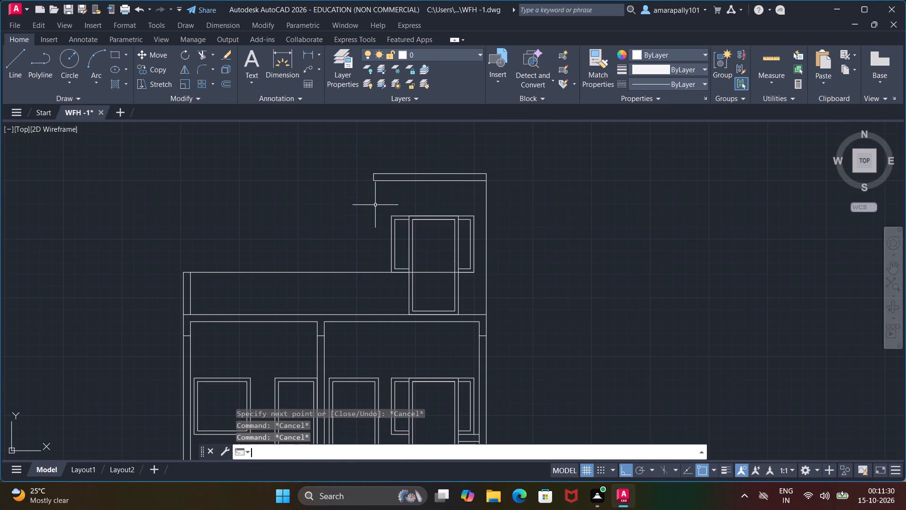
pyautogui.press('Return')
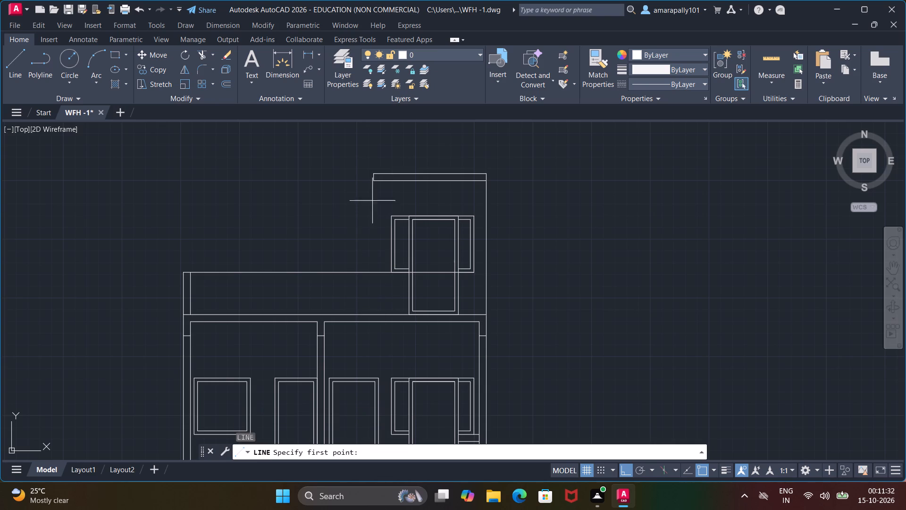
pyautogui.scroll(3, 389, 187)
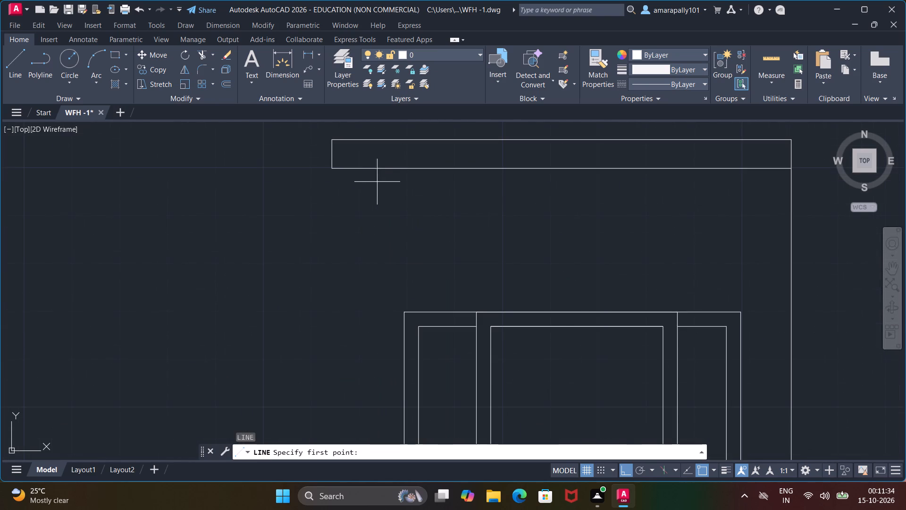
pyautogui.click(351, 168)
pyautogui.scroll(-3, 347, 320)
pyautogui.moveTo(338, 343); pyautogui.dragTo(338, 256, button='middle')
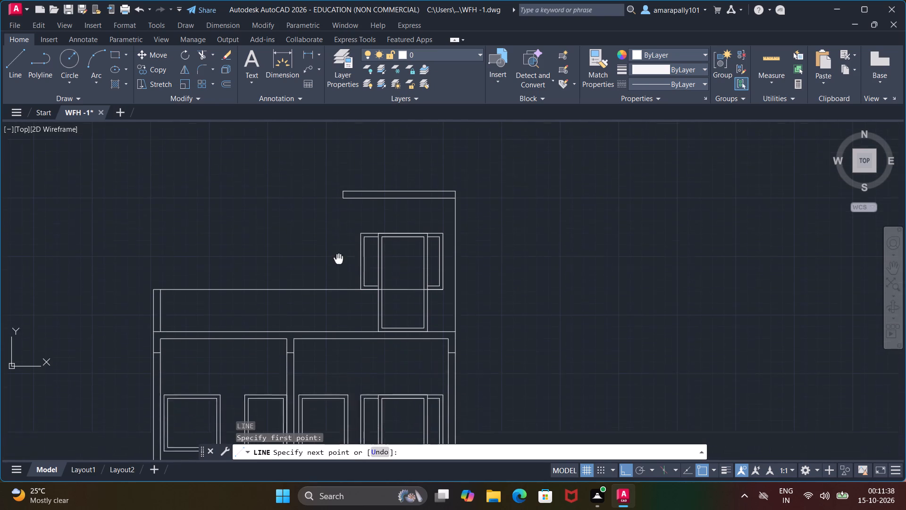
pyautogui.moveTo(338, 256); pyautogui.dragTo(338, 231, button='middle')
pyautogui.scroll(3, 345, 299)
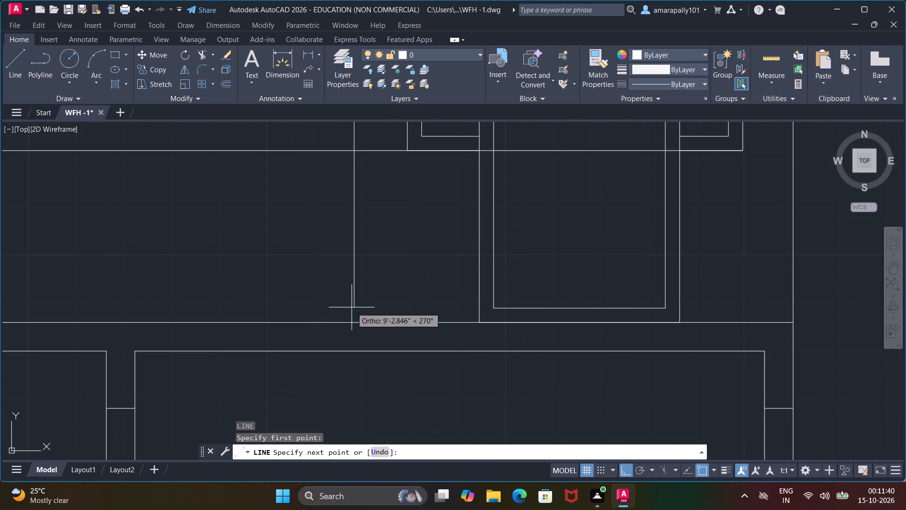
pyautogui.click(357, 319)
pyautogui.press('Escape')
pyautogui.press('Escape')
pyautogui.press('Escape')
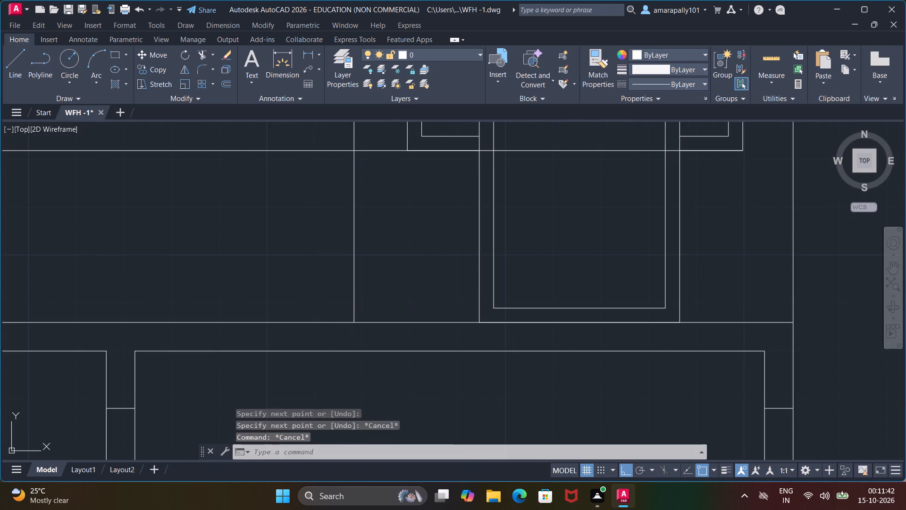
pyautogui.press('Escape')
pyautogui.press('Escape')
pyautogui.press('Escape')
# Trim the parapet's top line inside the roof-level room, starting from the new wall line.
pyautogui.write('TR')
pyautogui.press('Return')
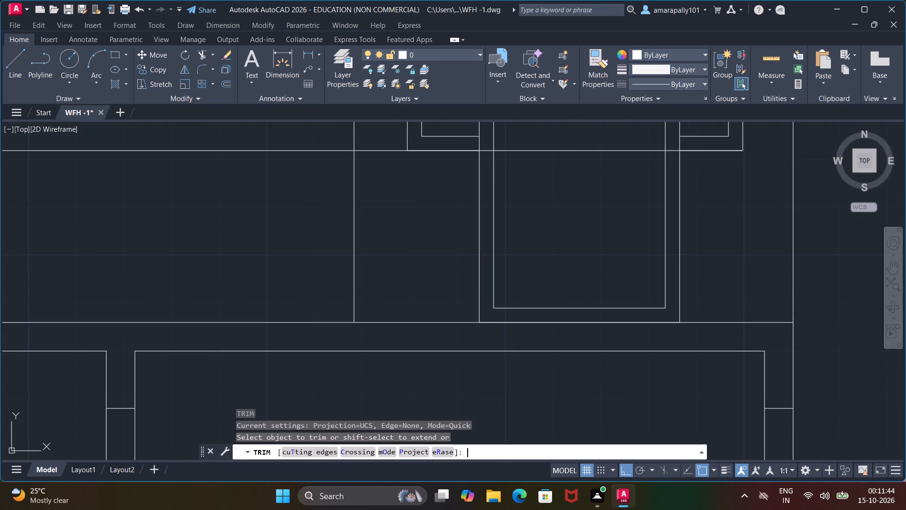
pyautogui.press('Return')
pyautogui.click(376, 151)
# Review the section from the roof-level room down to the ground floor and foundations, alongside the floor plans.
pyautogui.scroll(1, 380, 191)
pyautogui.scroll(-5, 380, 191)
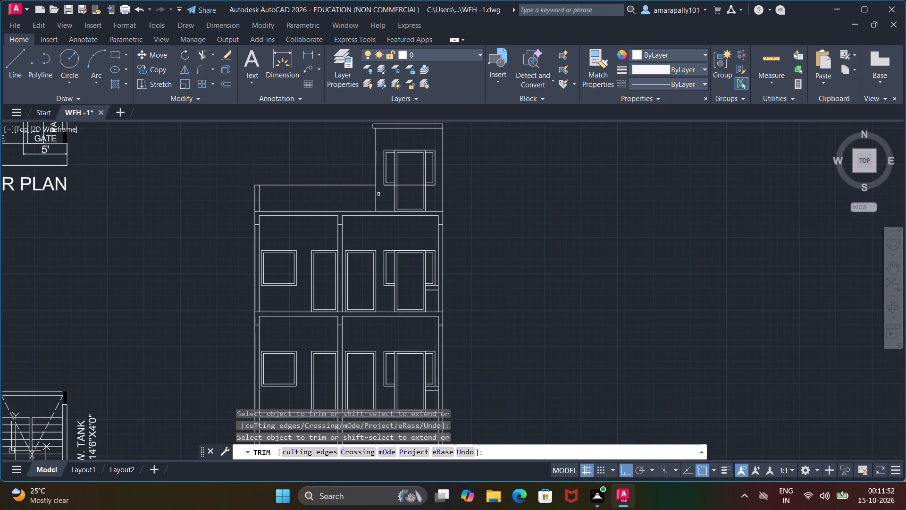
pyautogui.scroll(-2, 456, 223)
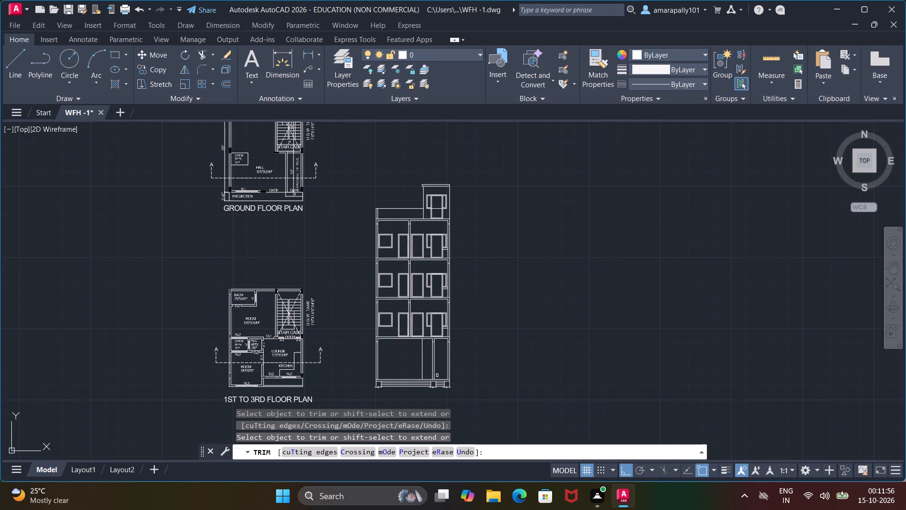
pyautogui.scroll(2, 442, 370)
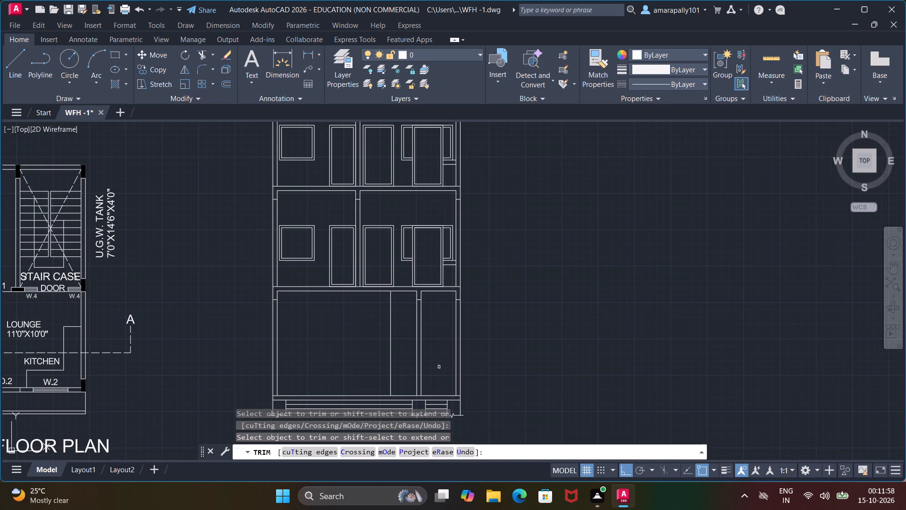
pyautogui.scroll(2, 439, 367)
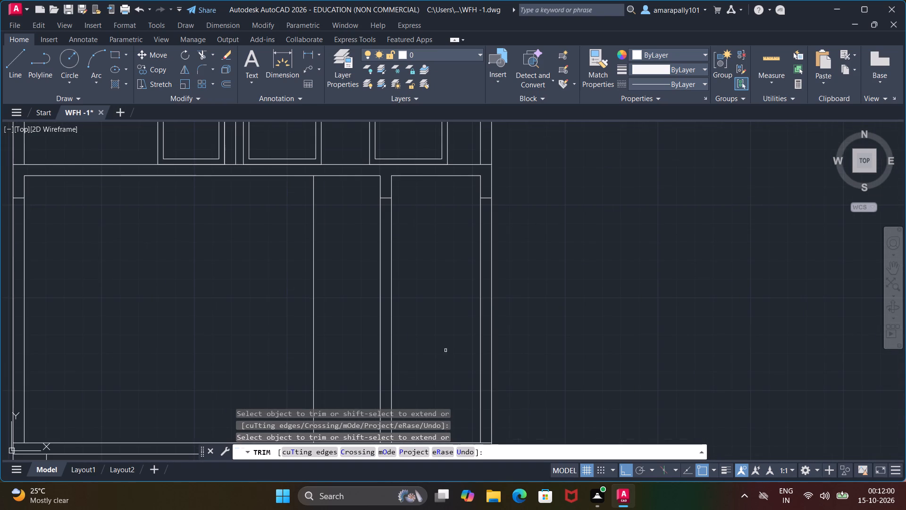
pyautogui.scroll(-2, 439, 325)
pyautogui.moveTo(432, 330); pyautogui.dragTo(410, 246, button='middle')
pyautogui.scroll(-1, 410, 245)
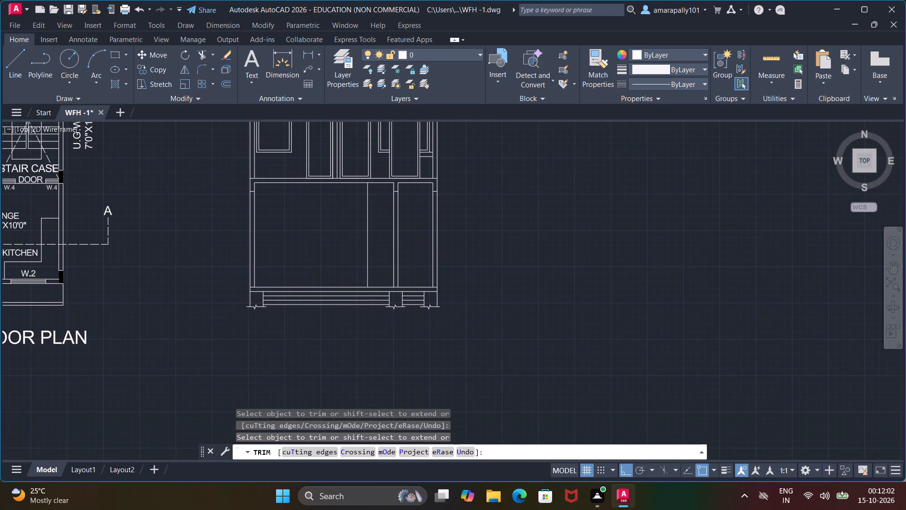
pyautogui.scroll(-1, 410, 245)
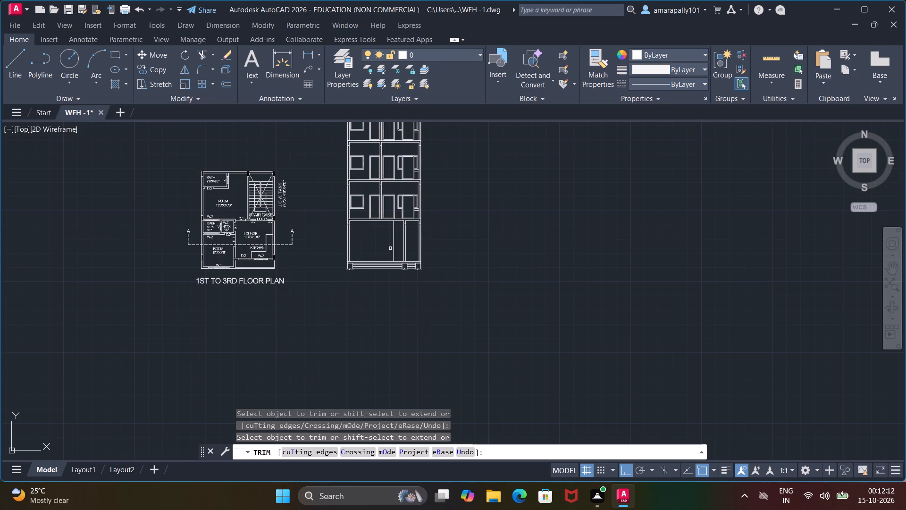
pyautogui.press('Escape')
pyautogui.press('Escape')
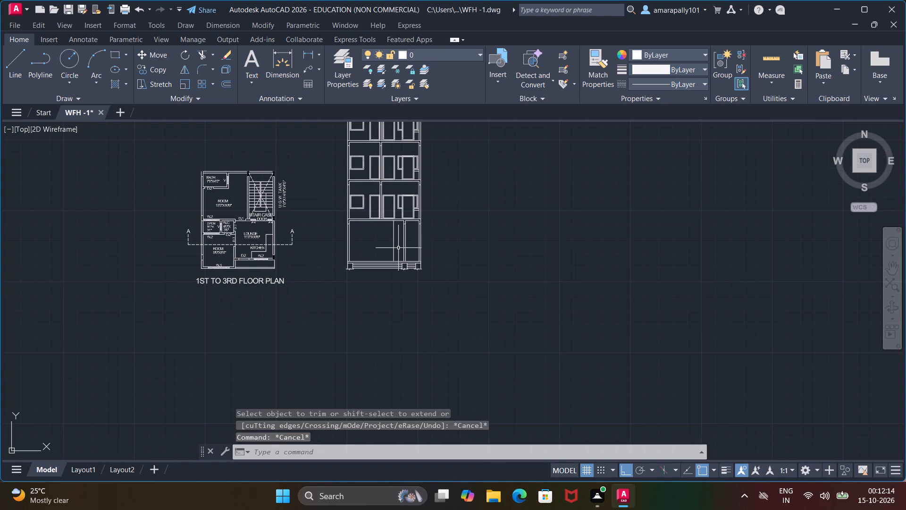
# Draw a line along the ground-floor level across the narrow end bay, between the inner faces of its two walls.
pyautogui.press('Escape')
pyautogui.press('Escape')
pyautogui.press('Escape')
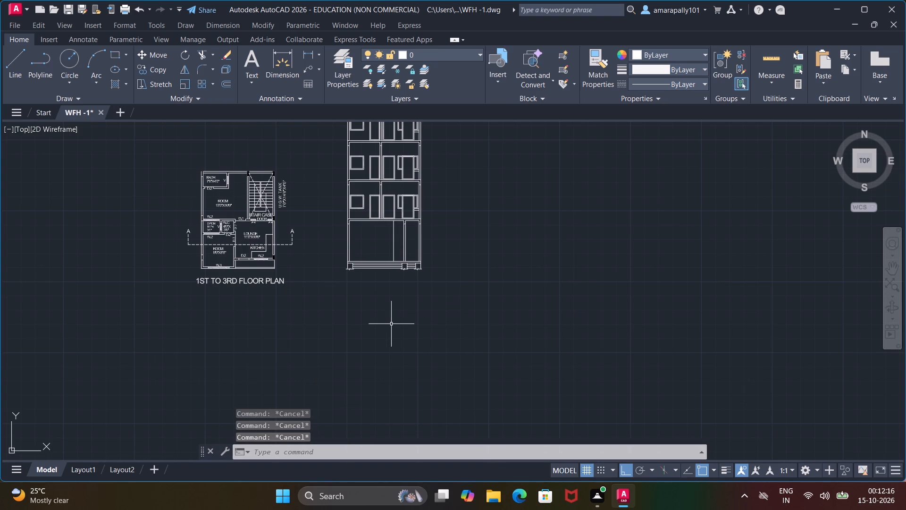
pyautogui.scroll(1, 390, 323)
pyautogui.scroll(1, 388, 190)
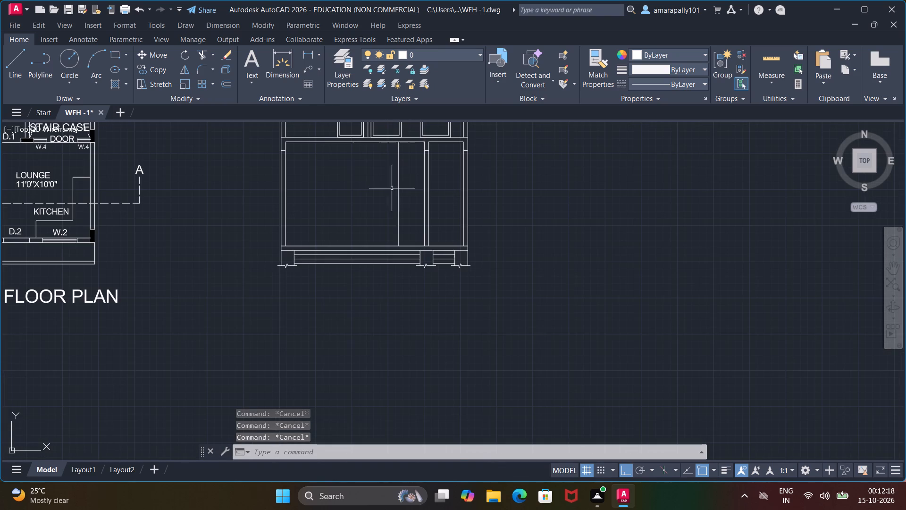
pyautogui.scroll(1, 455, 215)
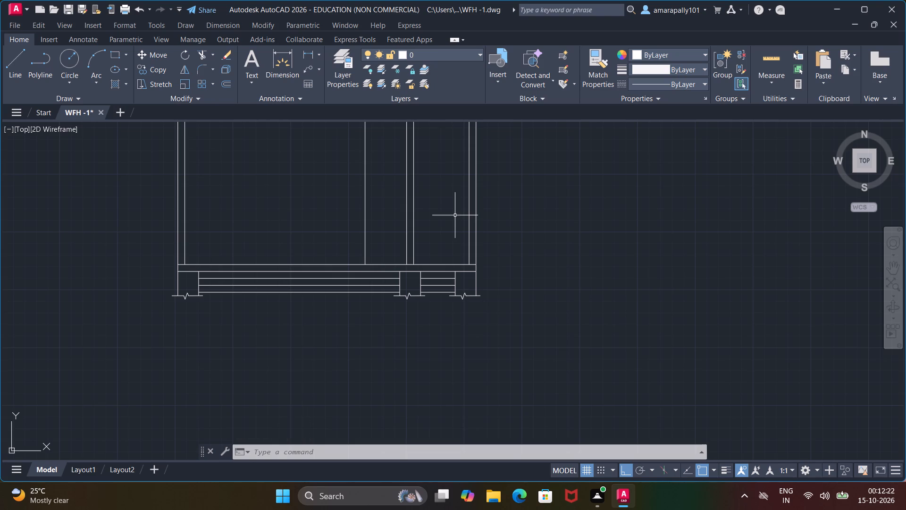
pyautogui.press('l')
pyautogui.press('Return')
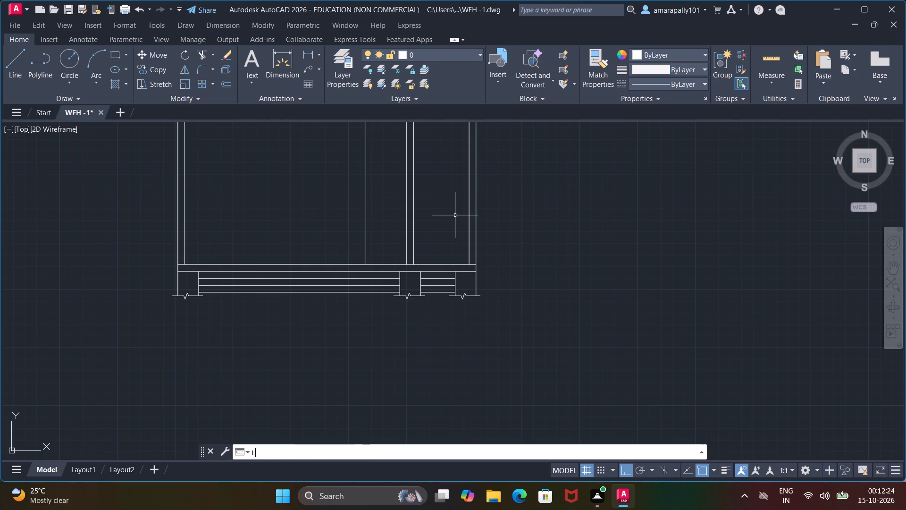
pyautogui.scroll(2, 463, 242)
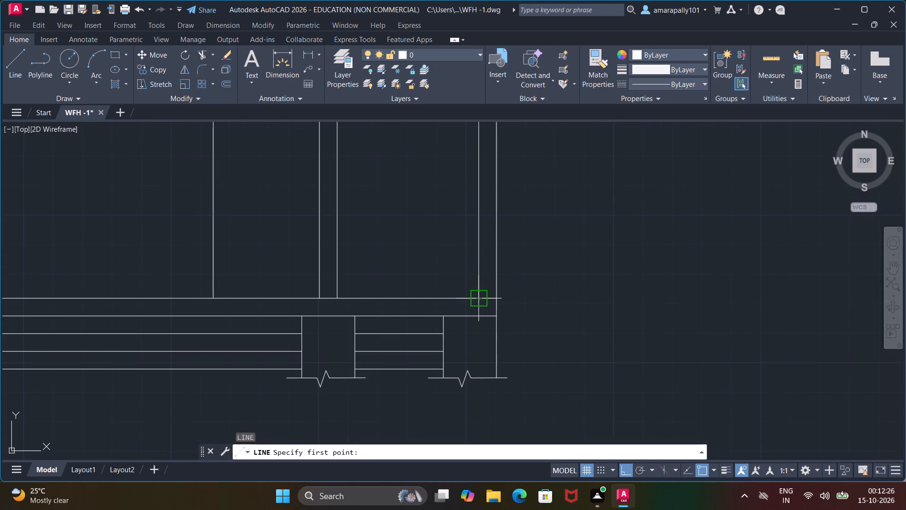
pyautogui.click(477, 301)
pyautogui.click(333, 302)
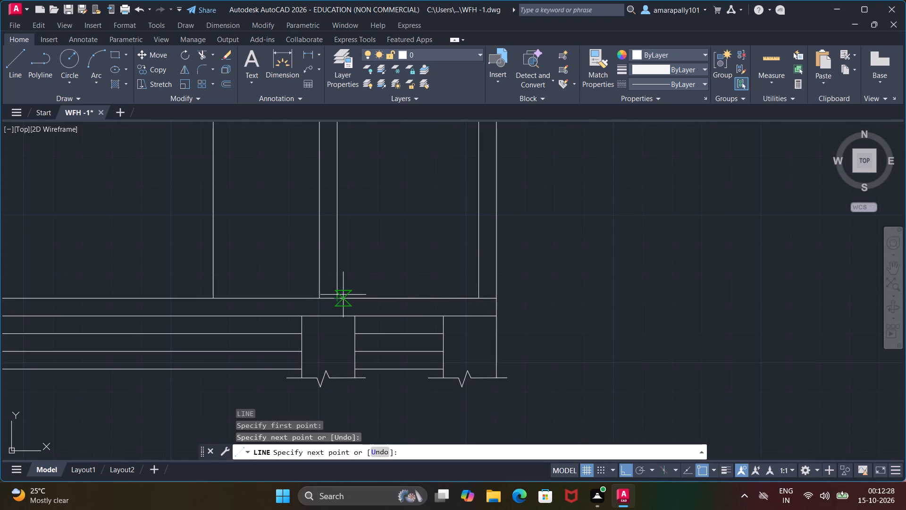
pyautogui.press('Escape')
pyautogui.press('Escape')
# Copy the new floor line upward in the narrow bay at 6", 1', 1.5', 2', 2.5' and 3' as stair step lines.
pyautogui.click(362, 299)
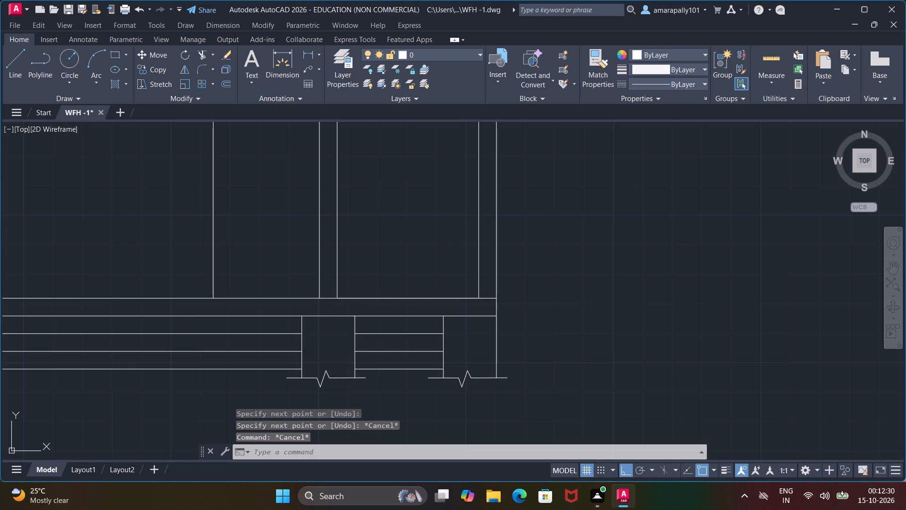
pyautogui.rightClick(394, 260)
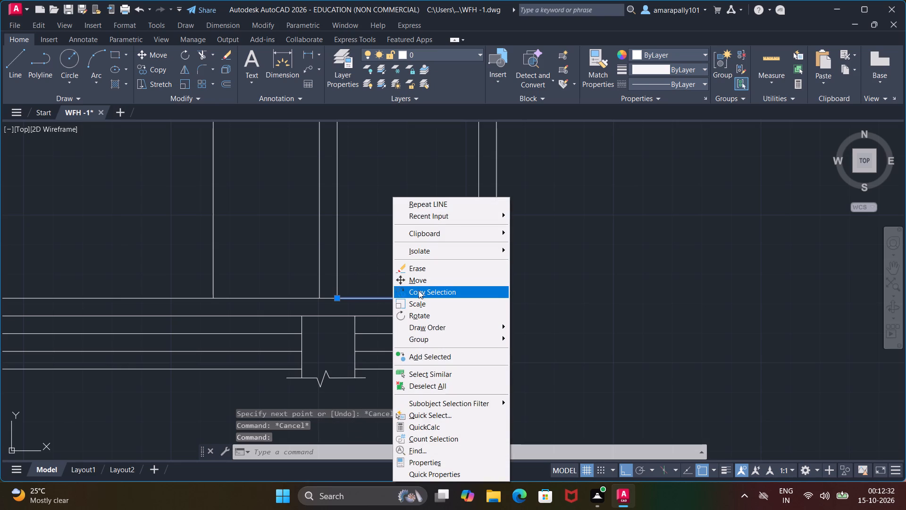
pyautogui.click(419, 290)
pyautogui.click(482, 298)
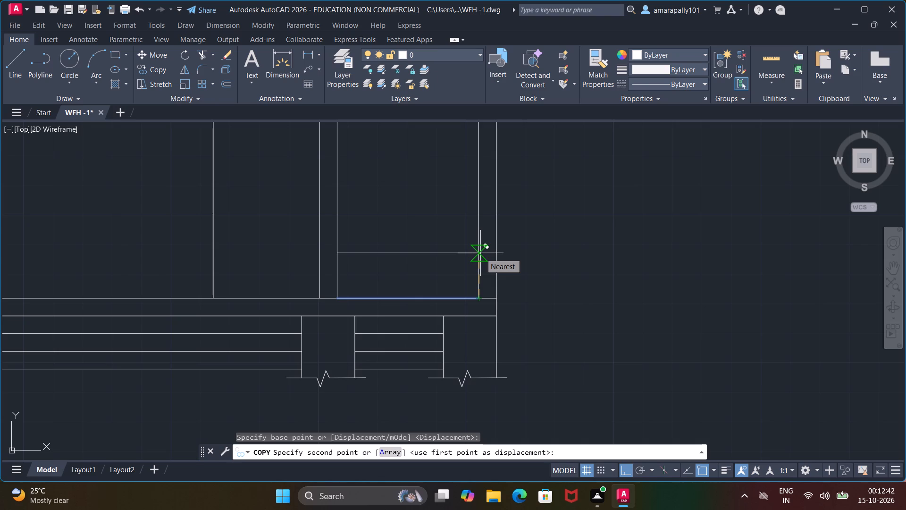
pyautogui.scroll(-2, 480, 253)
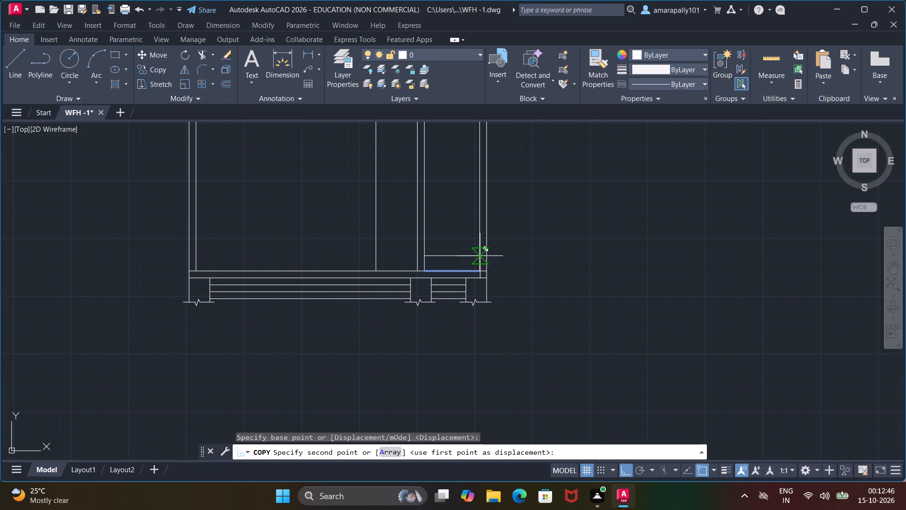
pyautogui.write('6"')
pyautogui.press('Return')
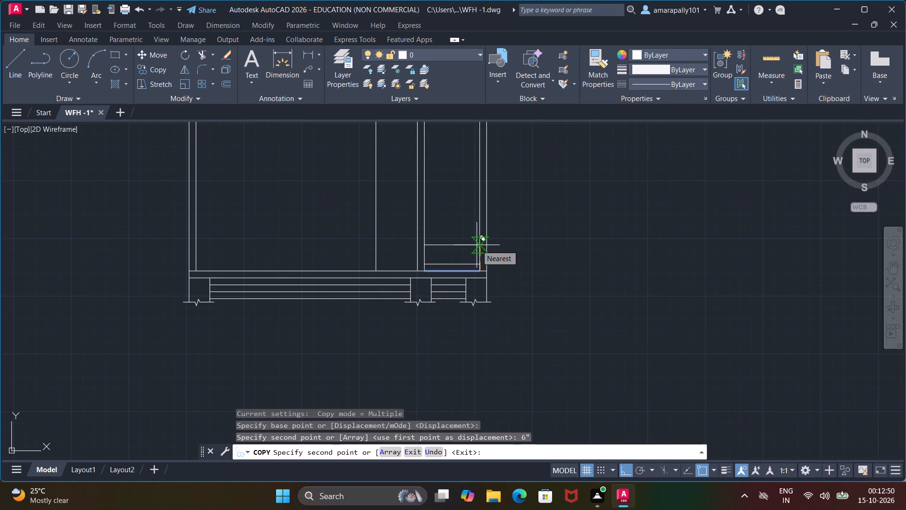
pyautogui.write("1'")
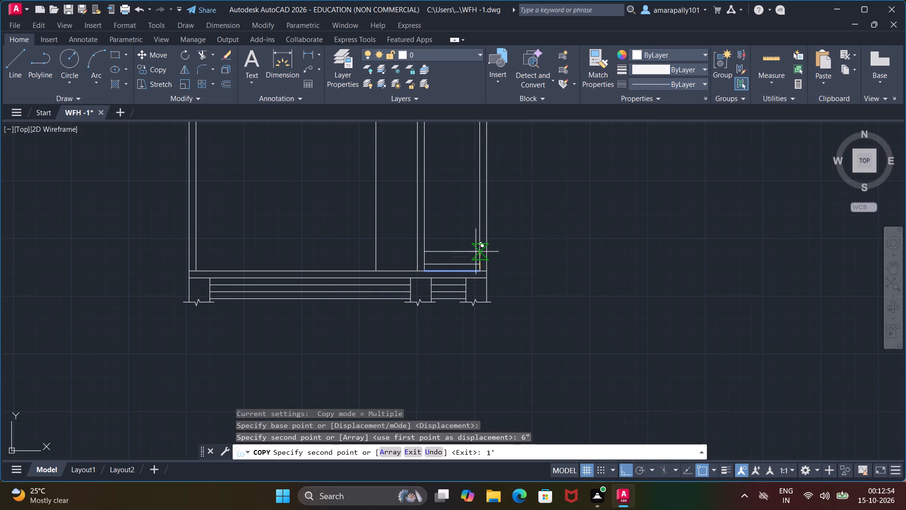
pyautogui.press('Return')
pyautogui.write("1.5'")
pyautogui.press('Return')
pyautogui.write("2'")
pyautogui.press('Return')
pyautogui.write("2.5'3'")
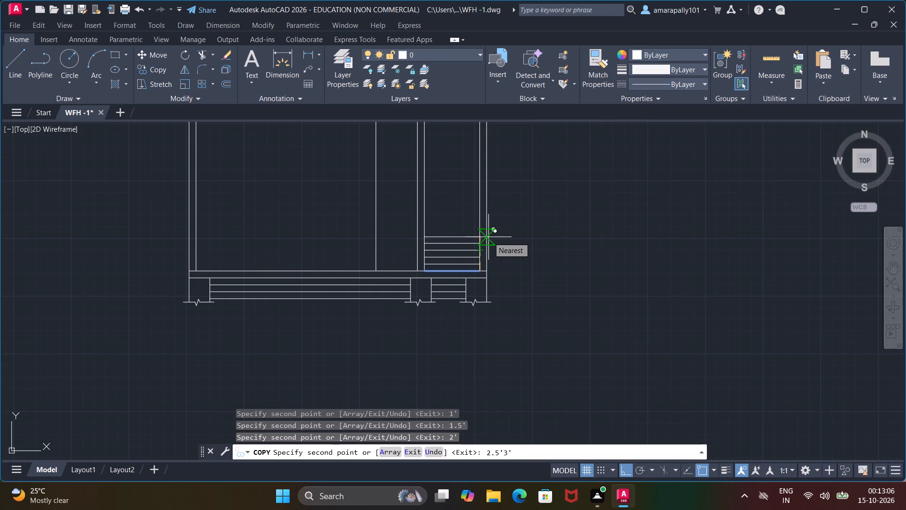
pyautogui.press('BackSpace')
pyautogui.press('BackSpace')
pyautogui.press('Return')
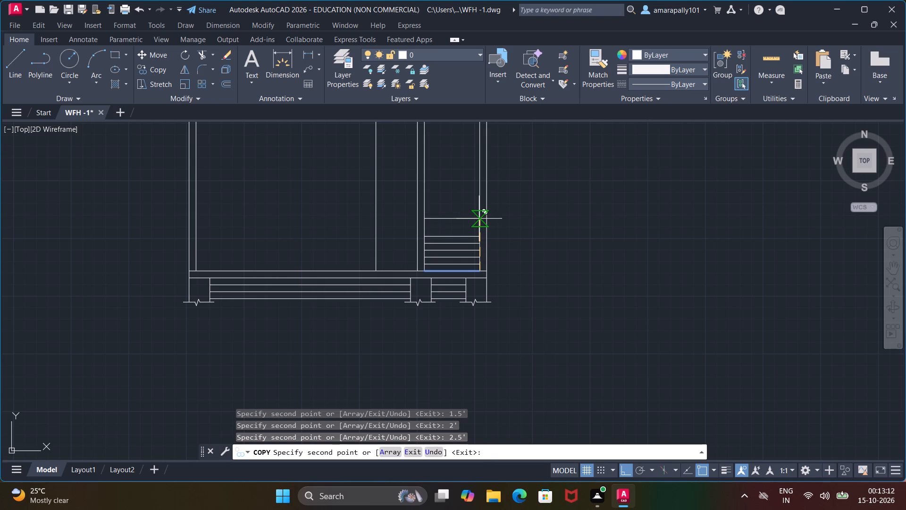
pyautogui.write("3'")
pyautogui.press('Return')
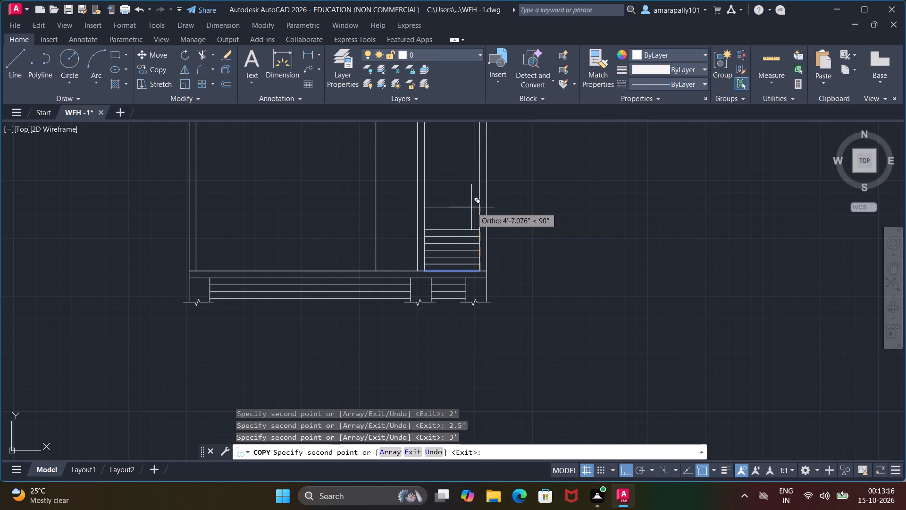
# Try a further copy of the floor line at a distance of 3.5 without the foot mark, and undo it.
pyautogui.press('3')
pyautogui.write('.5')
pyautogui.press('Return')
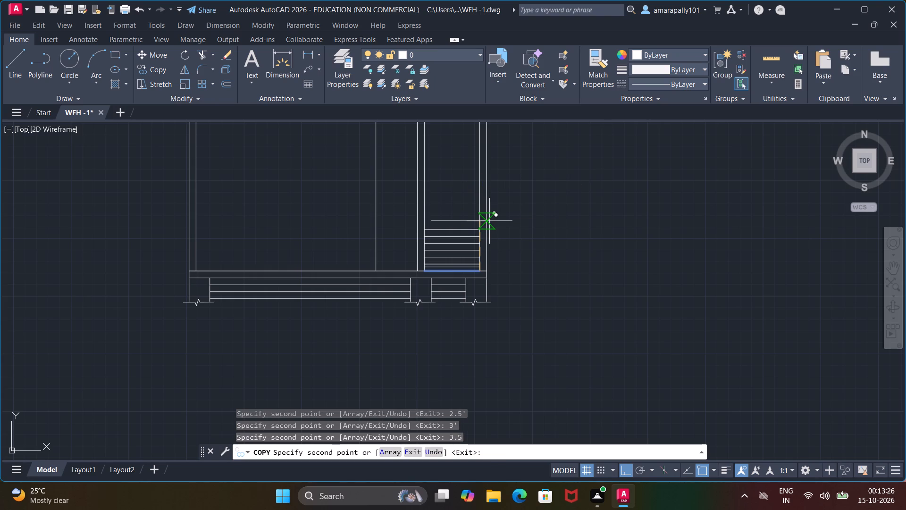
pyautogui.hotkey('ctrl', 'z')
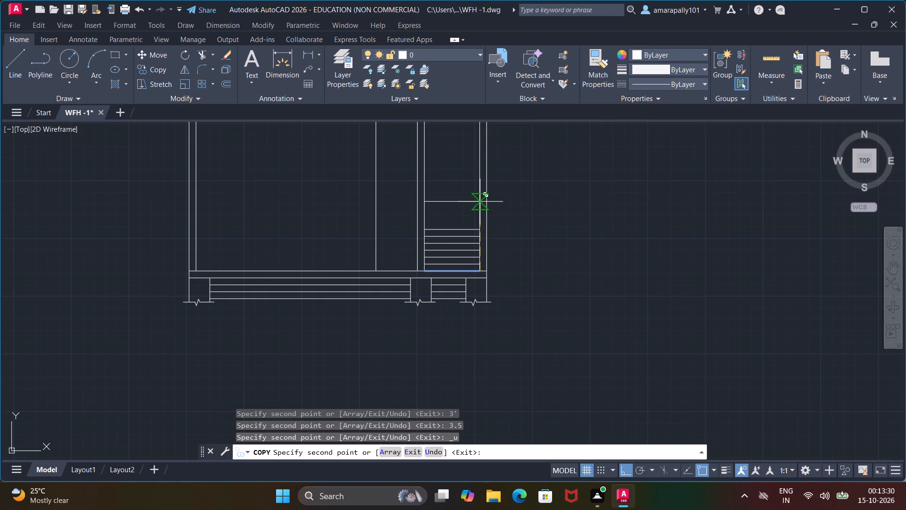
# Continue copying the floor line upward in the narrow bay at 3.5', 4', 4.5', 5' and 5.5'.
pyautogui.write("3.5'")
pyautogui.press('Return')
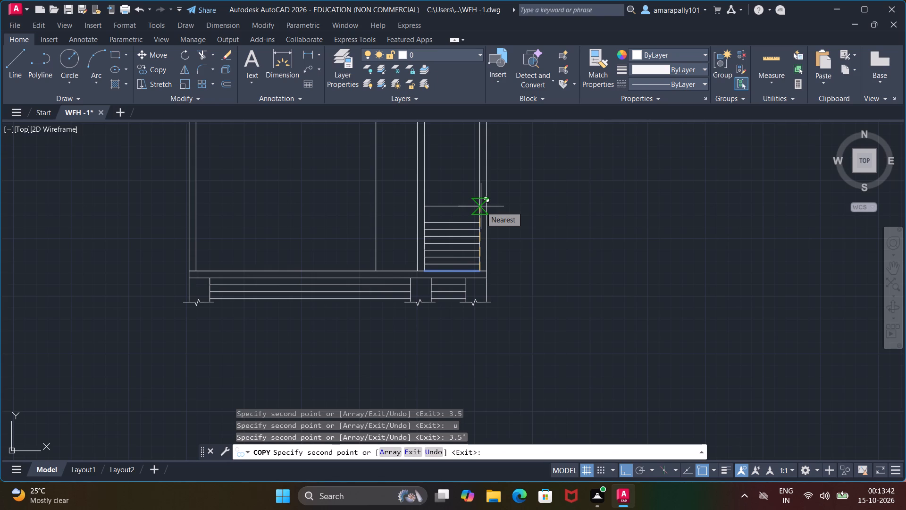
pyautogui.press('4')
pyautogui.press("'")
pyautogui.press('Return')
pyautogui.write('4.5')
pyautogui.press("'")
pyautogui.press('Return')
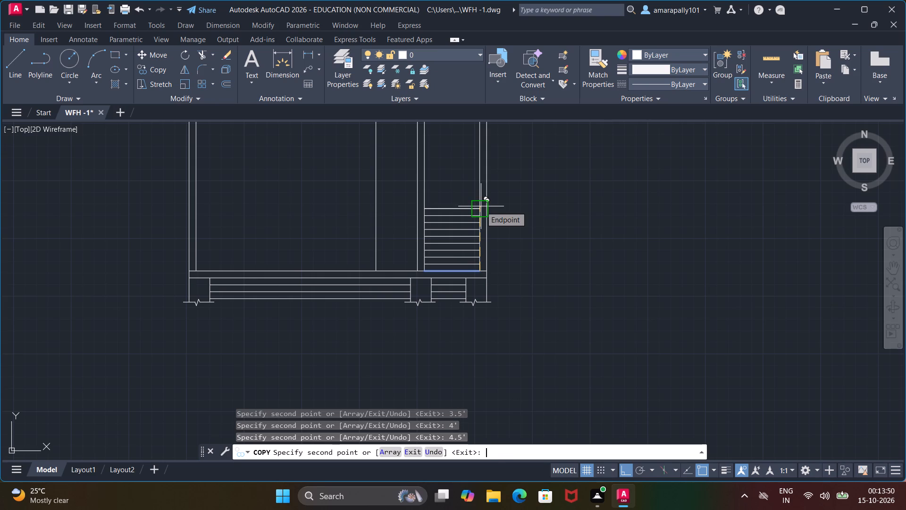
pyautogui.write("5'")
pyautogui.press('Return')
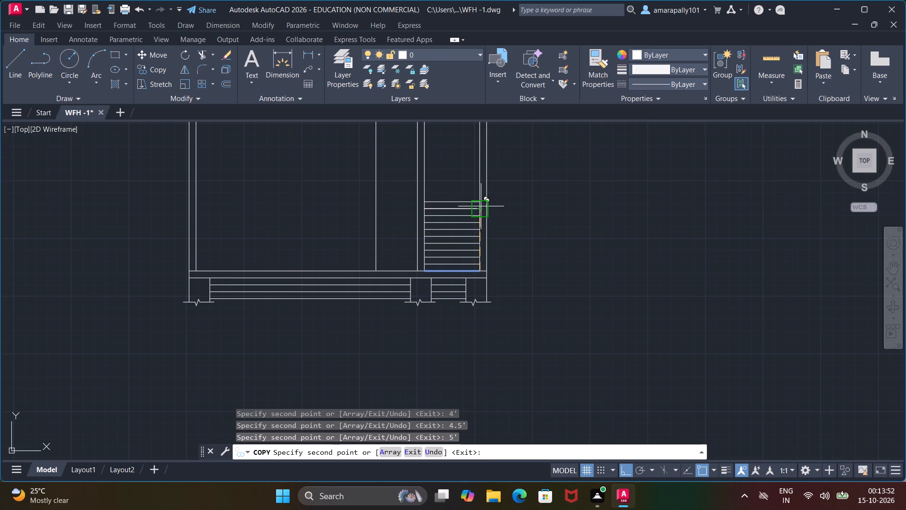
pyautogui.write('5.')
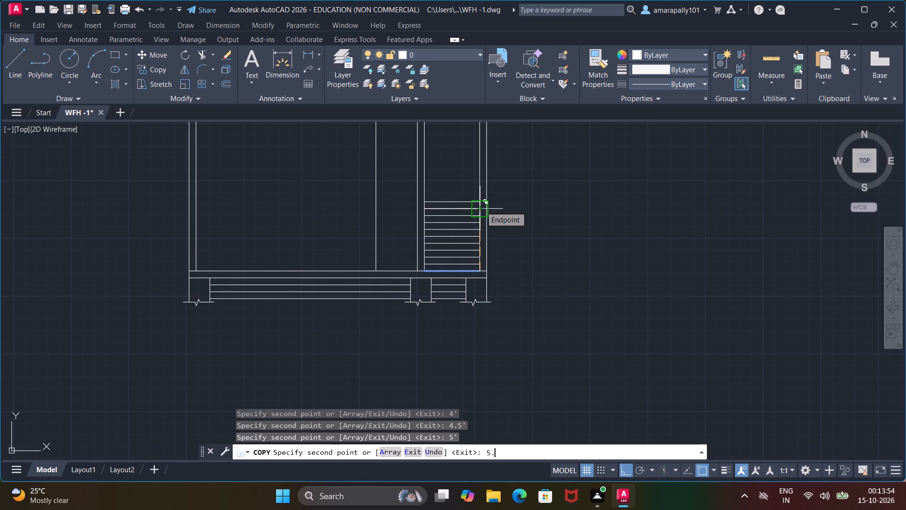
pyautogui.write("5'")
pyautogui.press('Return')
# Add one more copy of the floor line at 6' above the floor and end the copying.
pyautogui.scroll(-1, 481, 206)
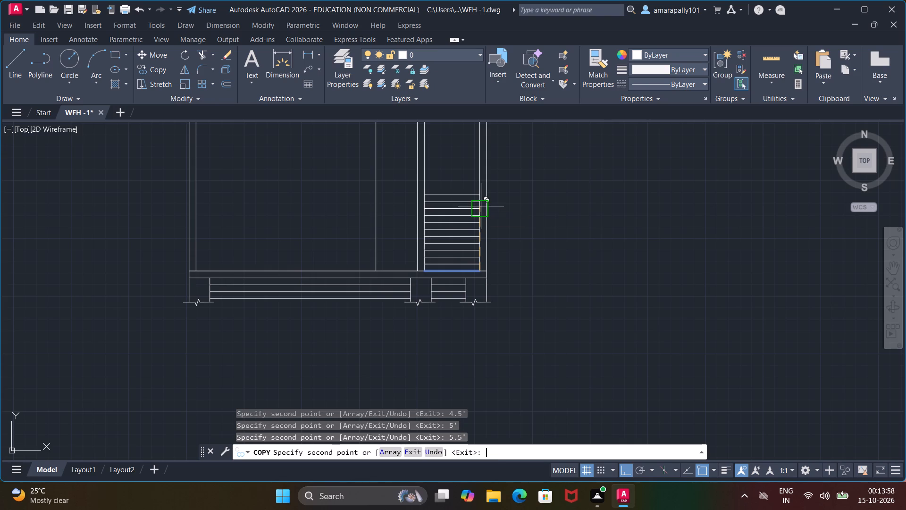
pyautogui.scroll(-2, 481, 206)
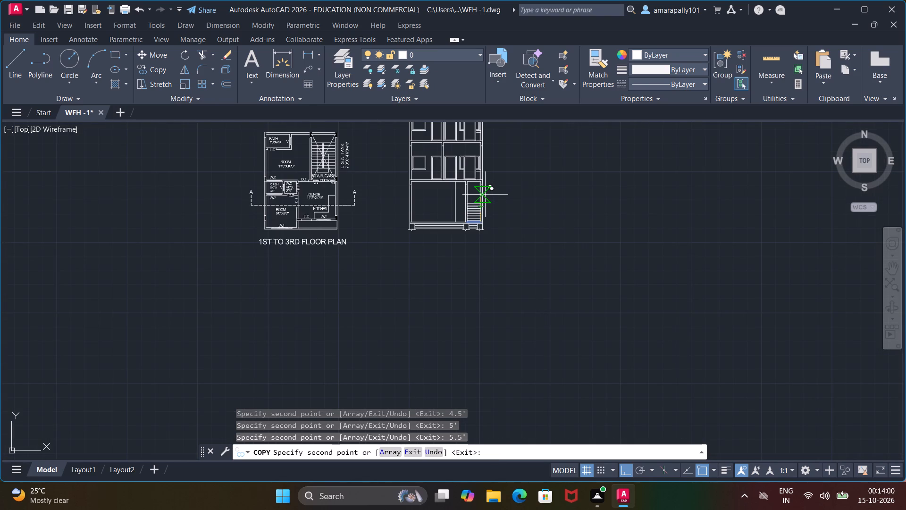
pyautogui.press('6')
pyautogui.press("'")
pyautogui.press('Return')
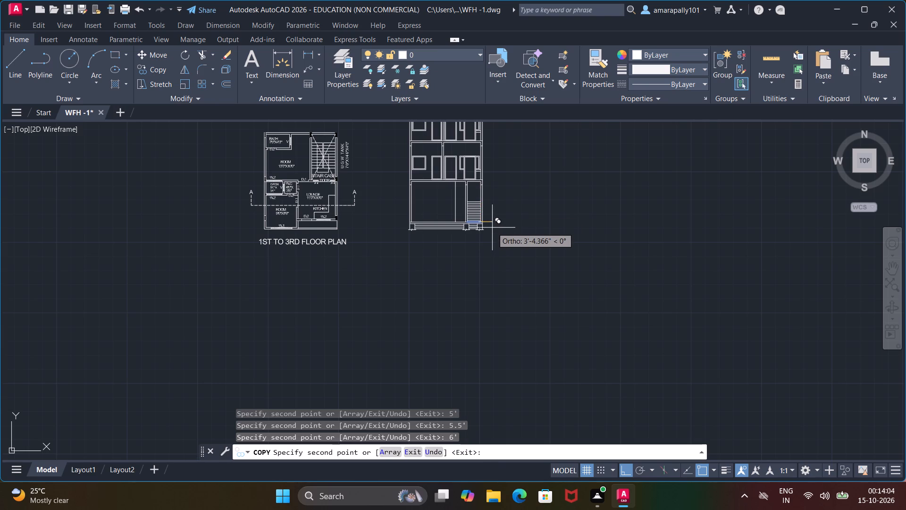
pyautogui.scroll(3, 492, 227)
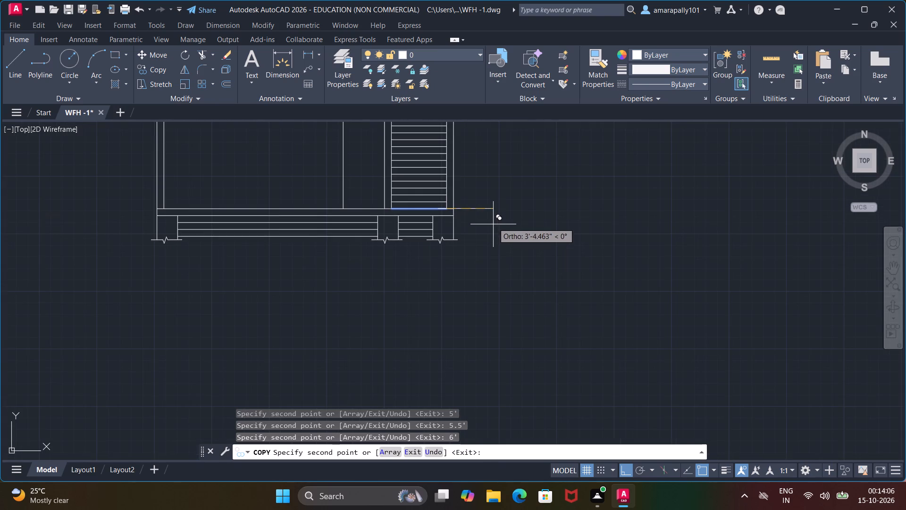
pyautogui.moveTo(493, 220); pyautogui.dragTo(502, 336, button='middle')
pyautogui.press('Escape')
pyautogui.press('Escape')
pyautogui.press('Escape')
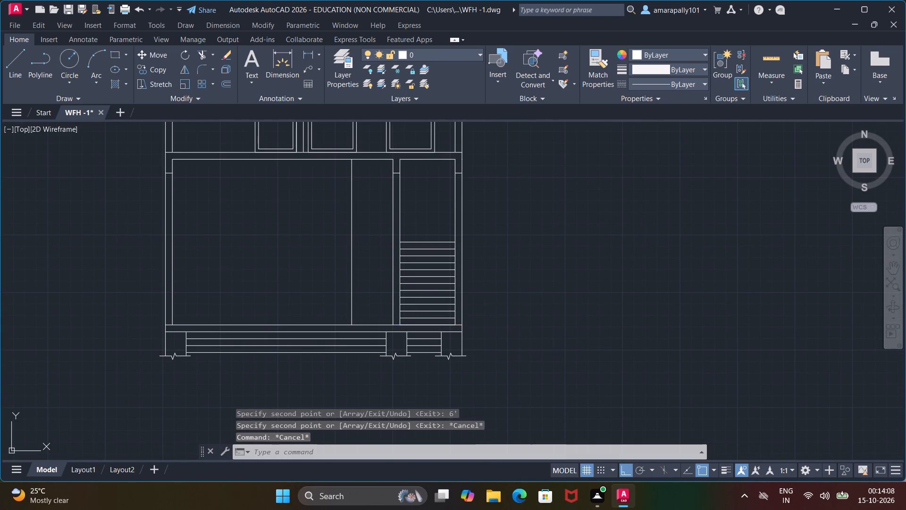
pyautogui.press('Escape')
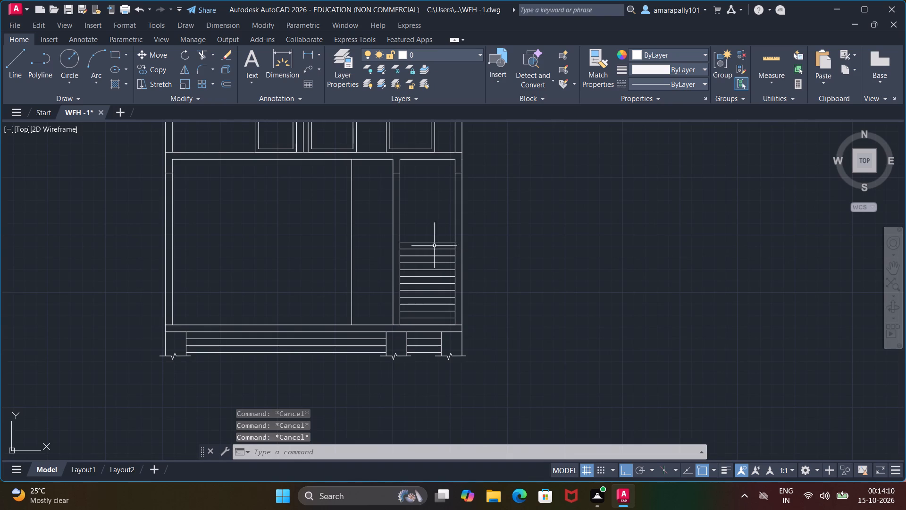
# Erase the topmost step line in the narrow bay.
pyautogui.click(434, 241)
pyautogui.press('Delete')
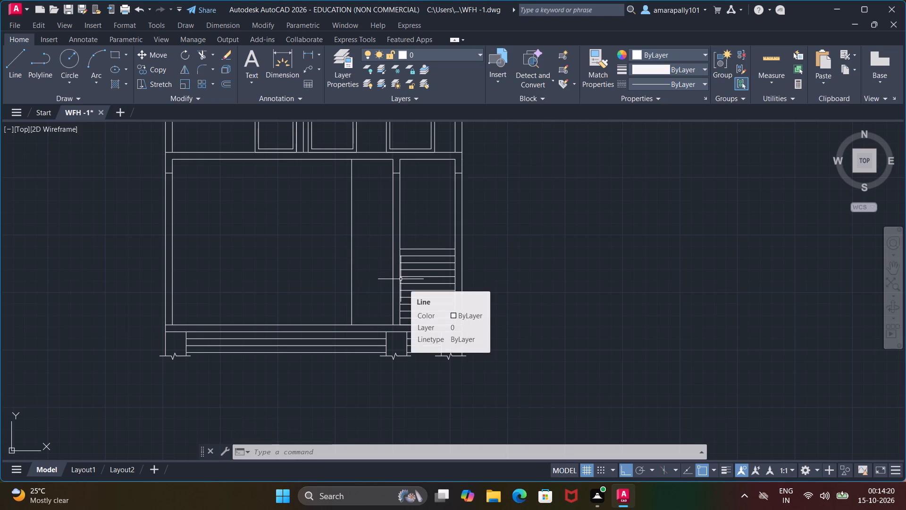
# Draw a vertical line across the stair lines from the floor line to the topmost step line, aligned with the footing edge below.
pyautogui.press('l')
pyautogui.press('Return')
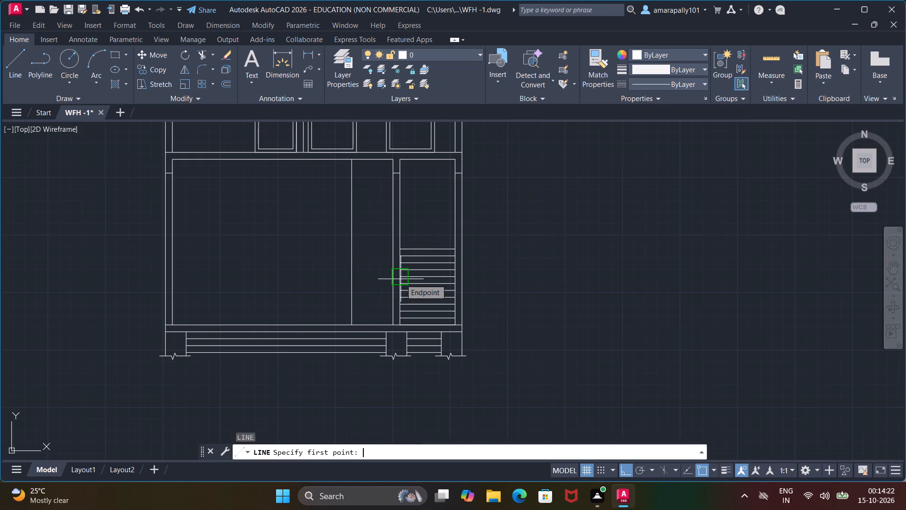
pyautogui.scroll(3, 413, 359)
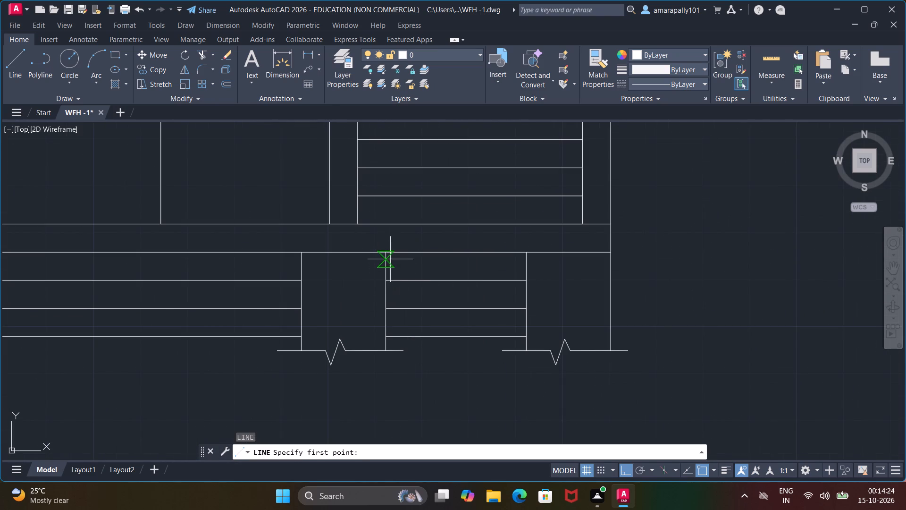
pyautogui.click(381, 223)
pyautogui.scroll(-3, 394, 159)
pyautogui.moveTo(394, 158); pyautogui.dragTo(391, 299, button='middle')
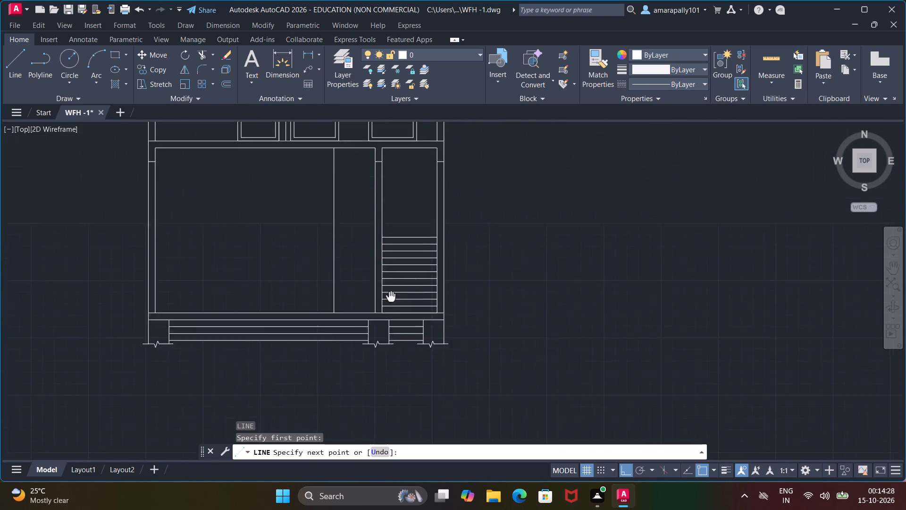
pyautogui.moveTo(391, 299); pyautogui.dragTo(389, 343, button='middle')
pyautogui.scroll(3, 395, 299)
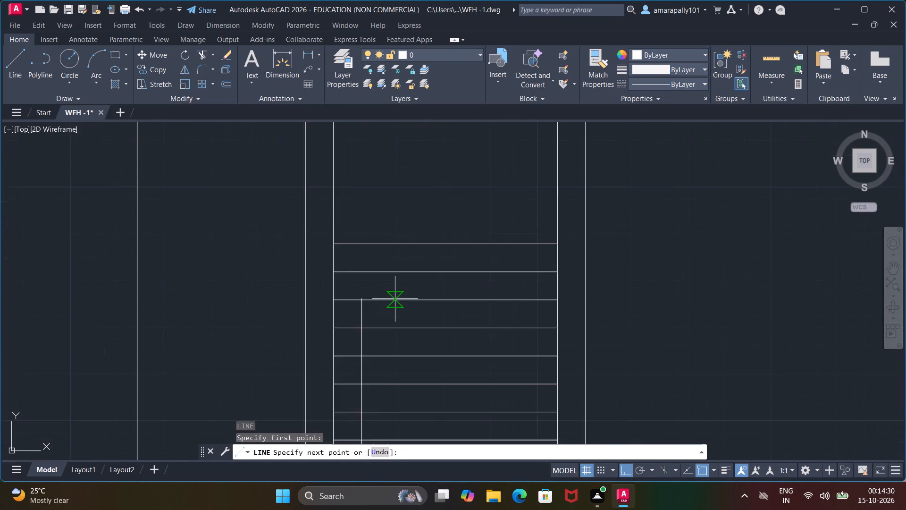
pyautogui.click(361, 247)
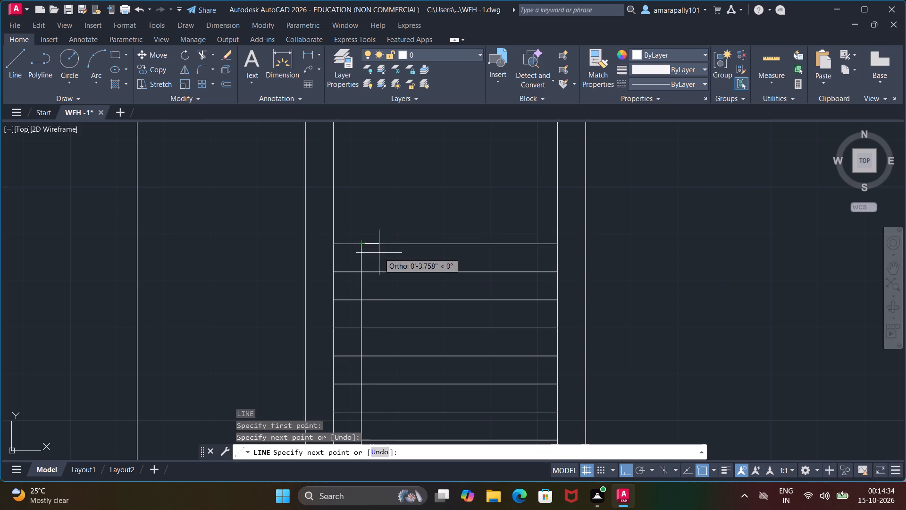
pyautogui.press('Escape')
pyautogui.press('Escape')
pyautogui.press('Escape')
pyautogui.press('Escape')
pyautogui.press('Escape')
pyautogui.press('Escape')
pyautogui.press('Escape')
pyautogui.press('Escape')
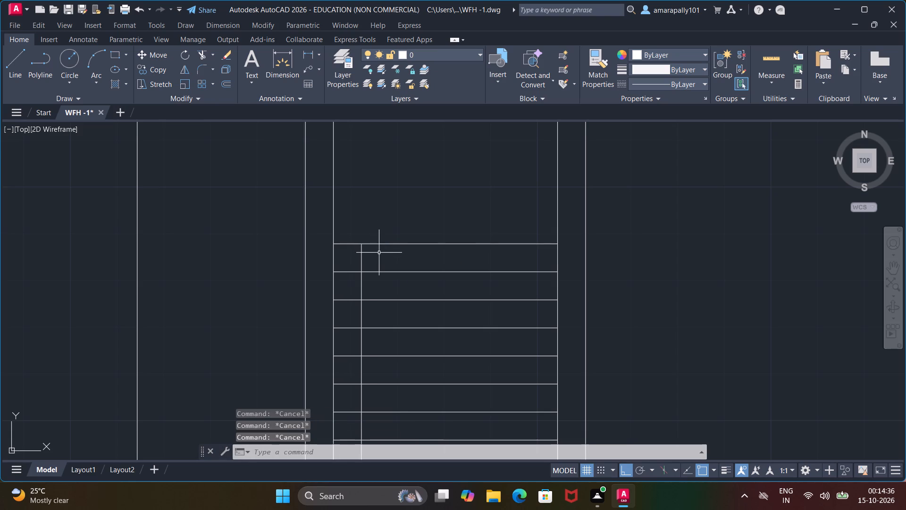
# Trim the ends of the step lines below the topmost one between the bay's inner wall and the new vertical line.
pyautogui.write('TR')
pyautogui.press('Return')
pyautogui.press('Return')
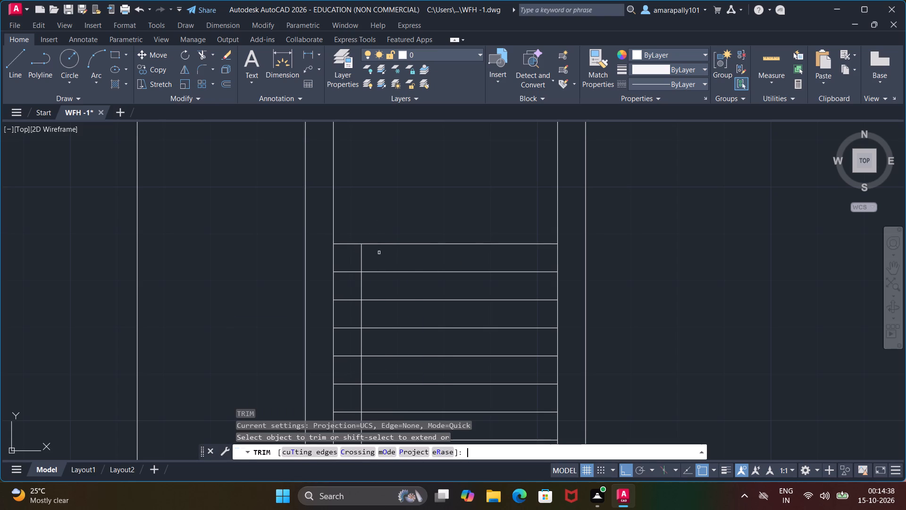
pyautogui.click(343, 263)
pyautogui.scroll(-3, 344, 330)
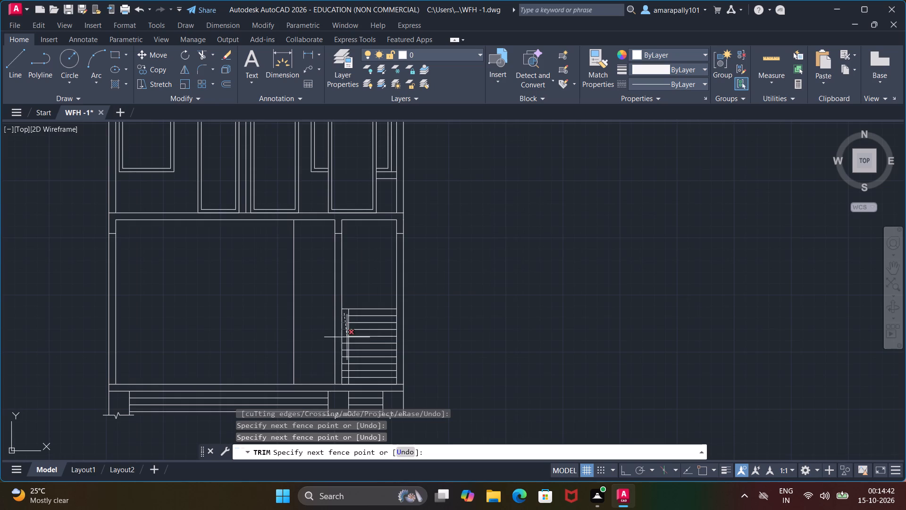
pyautogui.moveTo(347, 341); pyautogui.dragTo(341, 268, button='middle')
pyautogui.scroll(2, 342, 295)
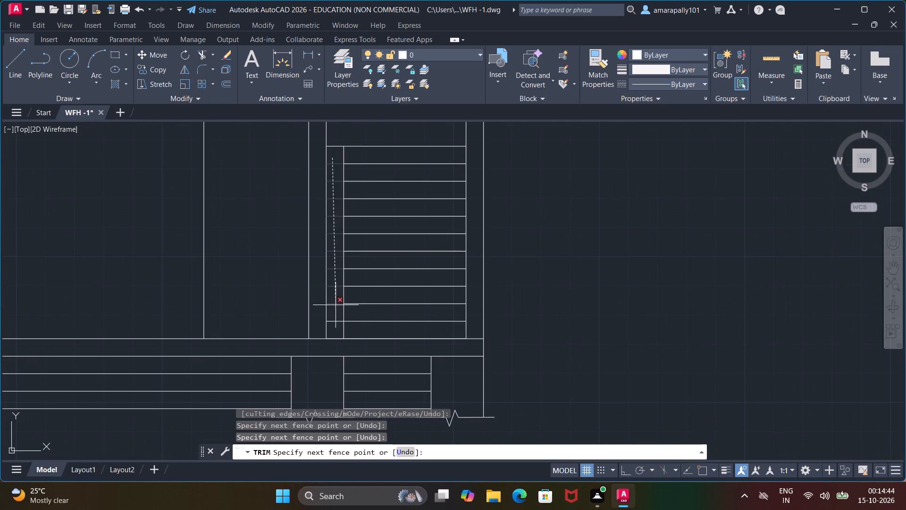
pyautogui.click(336, 326)
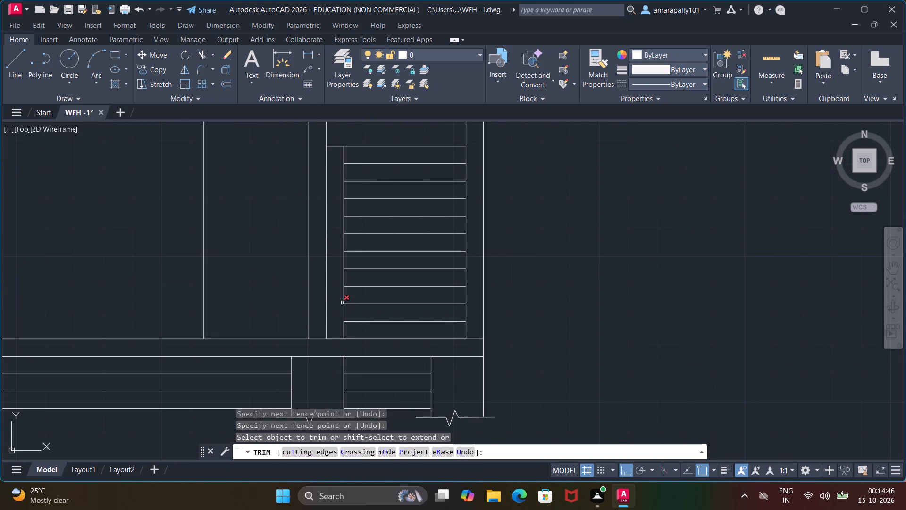
pyautogui.press('Escape')
pyautogui.press('Escape')
pyautogui.press('Escape')
pyautogui.press('Escape')
pyautogui.press('Escape')
pyautogui.press('Escape')
pyautogui.press('Escape')
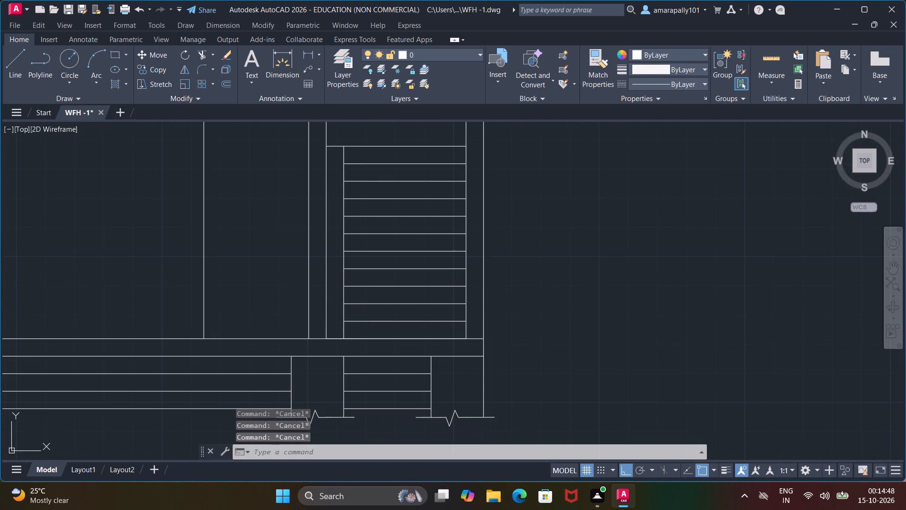
pyautogui.press('Escape')
pyautogui.press('Escape')
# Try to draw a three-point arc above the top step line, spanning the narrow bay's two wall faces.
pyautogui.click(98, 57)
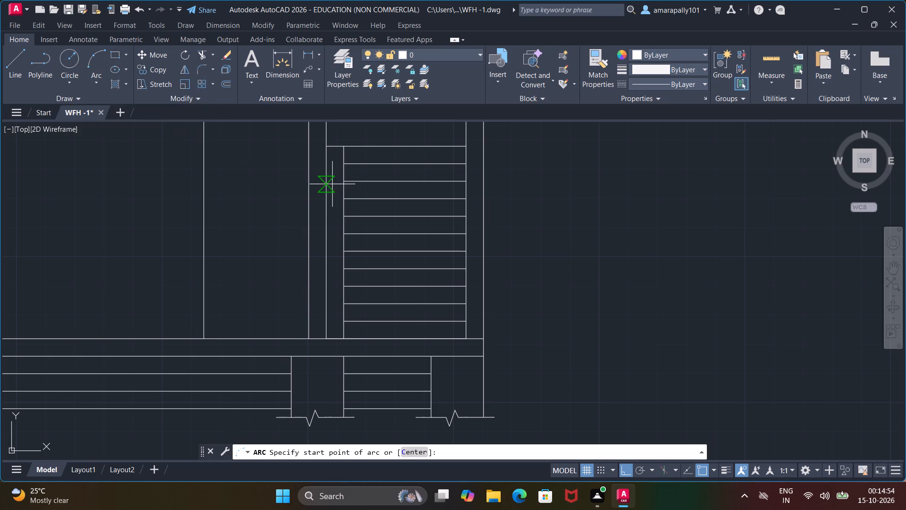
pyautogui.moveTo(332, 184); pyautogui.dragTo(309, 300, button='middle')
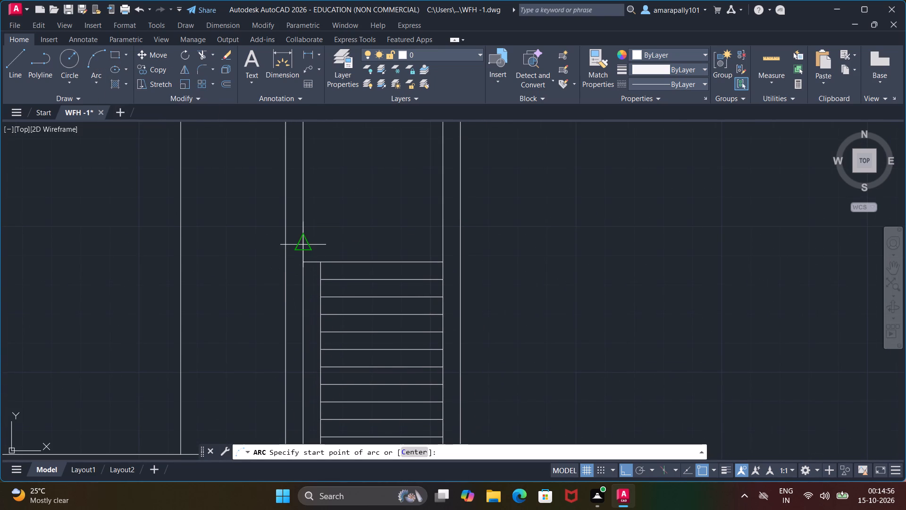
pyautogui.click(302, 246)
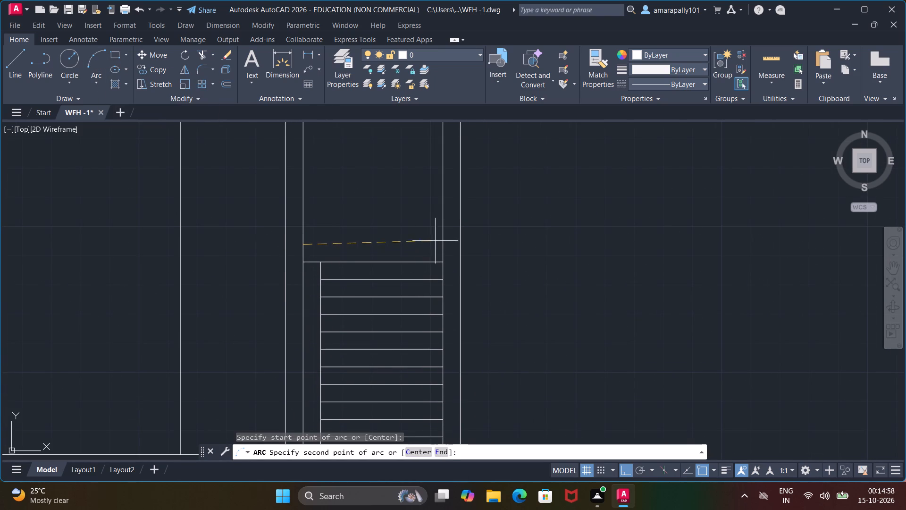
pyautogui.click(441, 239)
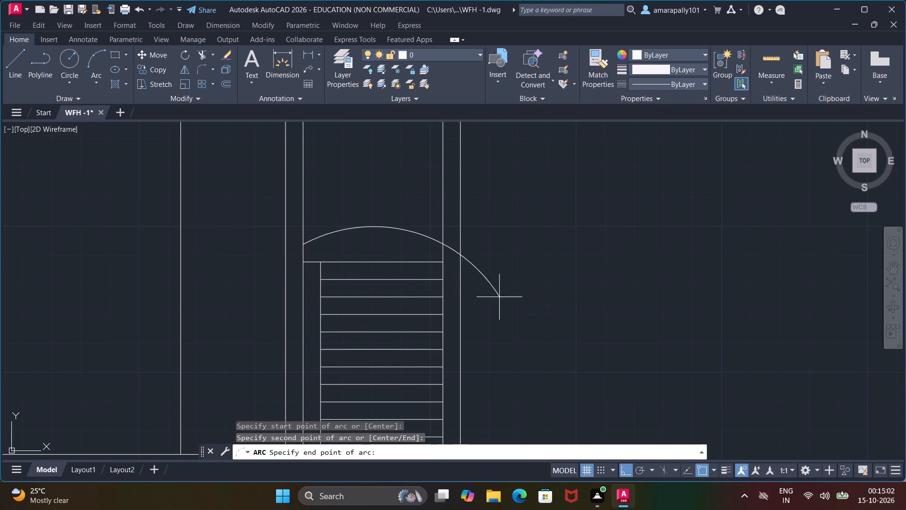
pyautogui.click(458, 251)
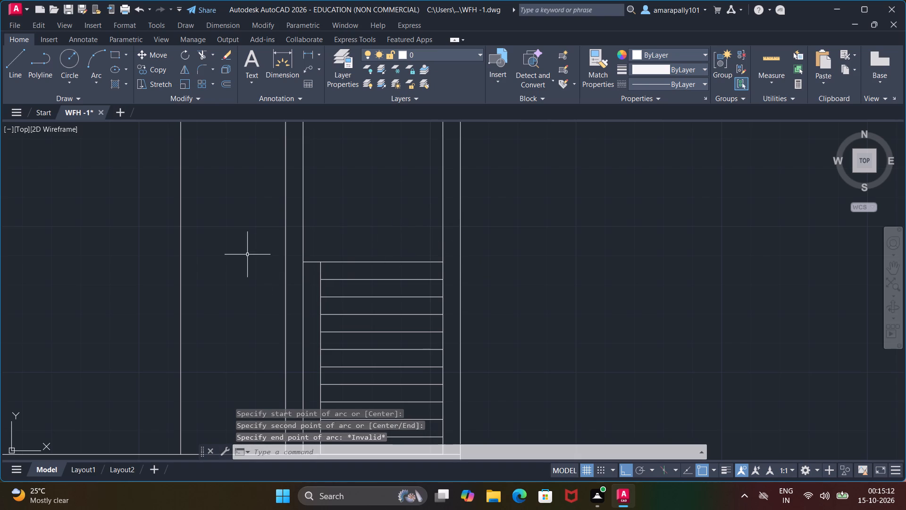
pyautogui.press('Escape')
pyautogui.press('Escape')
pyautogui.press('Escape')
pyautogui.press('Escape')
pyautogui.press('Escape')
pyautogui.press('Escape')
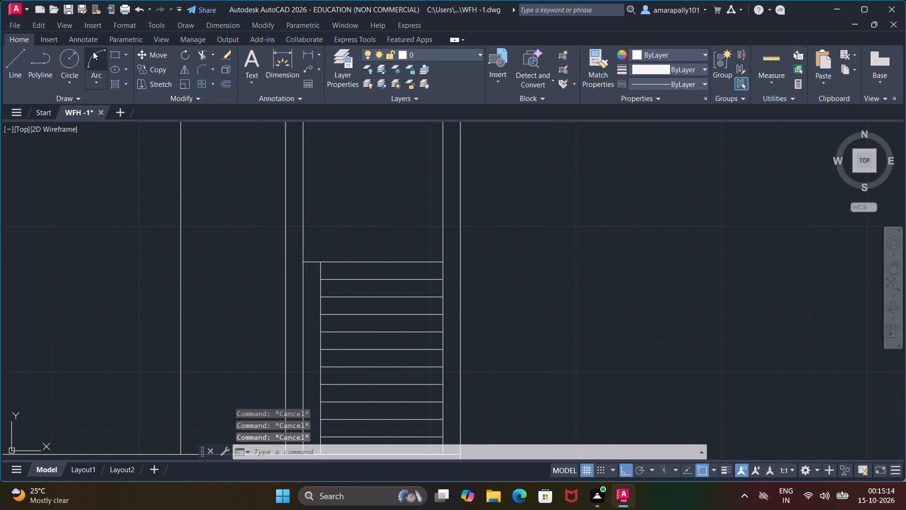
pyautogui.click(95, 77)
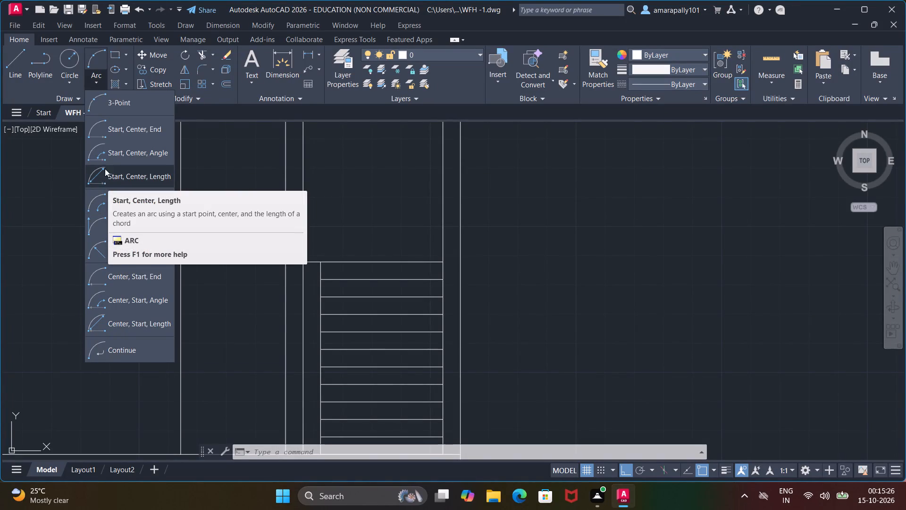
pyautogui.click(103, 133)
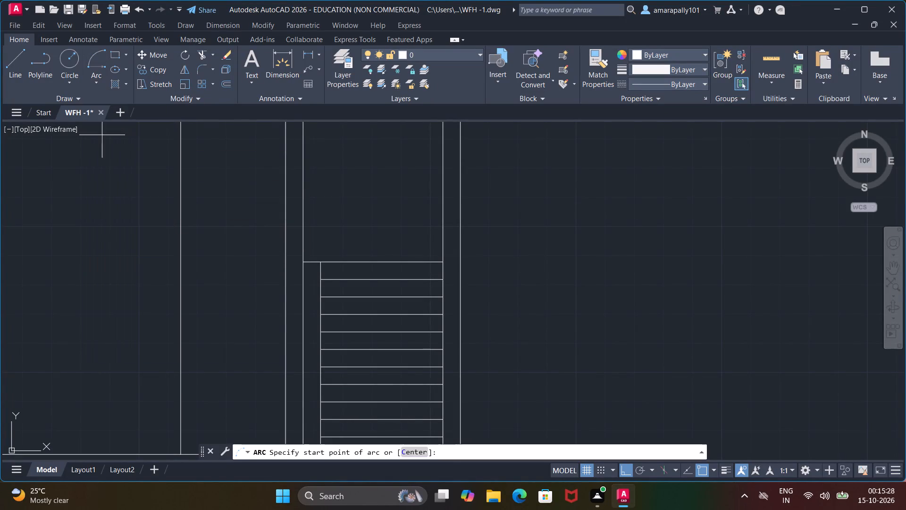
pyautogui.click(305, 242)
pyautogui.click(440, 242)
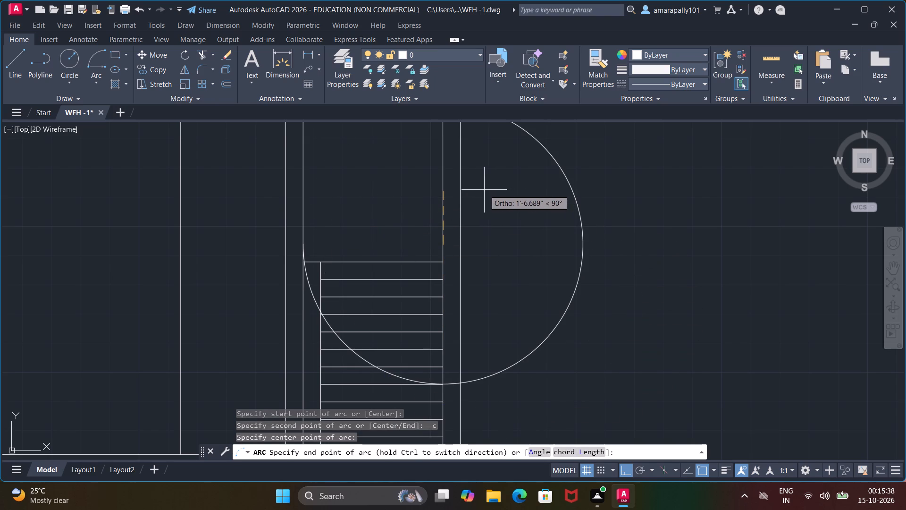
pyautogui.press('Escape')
# Draw a three-point arc above the steps from the inner wall face through the outer wall's inside face to its outside face.
pyautogui.click(95, 59)
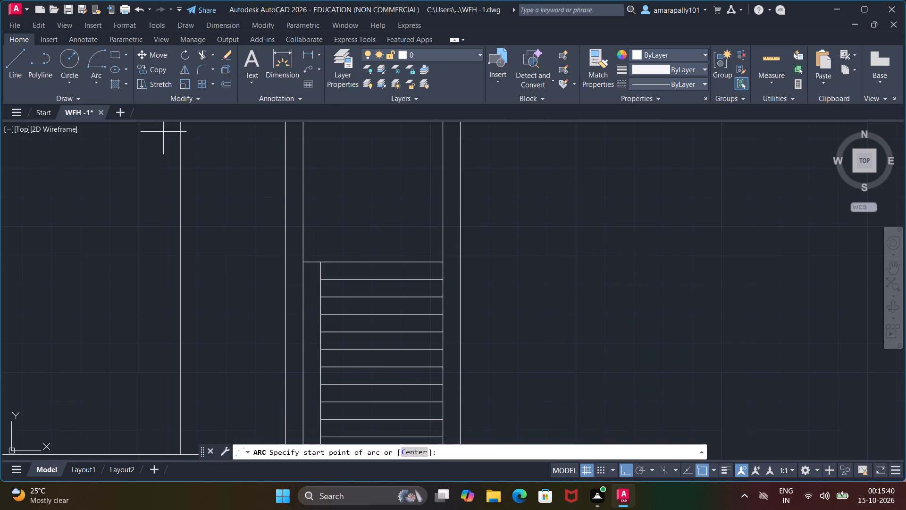
pyautogui.click(98, 76)
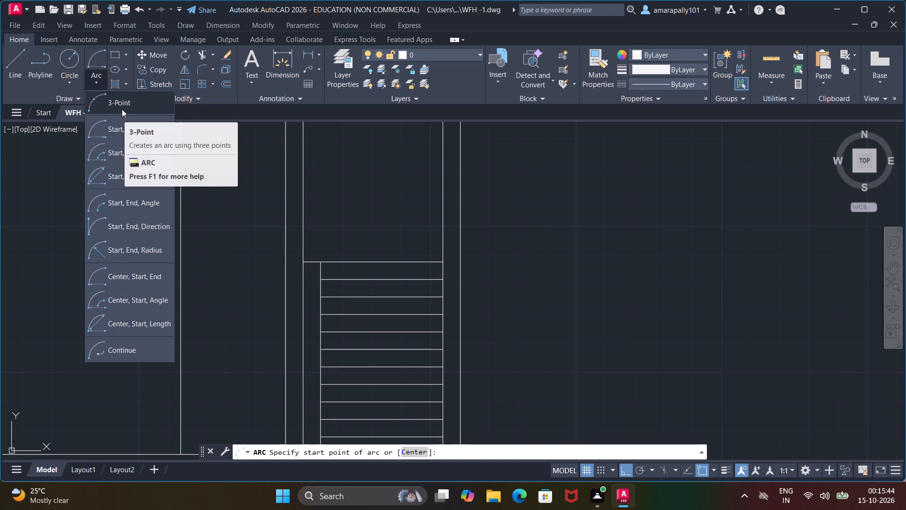
pyautogui.click(122, 109)
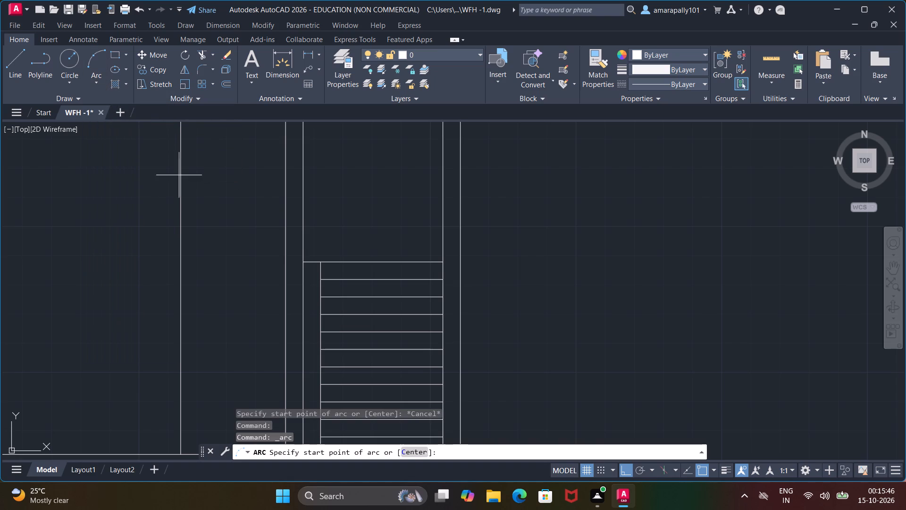
pyautogui.click(303, 237)
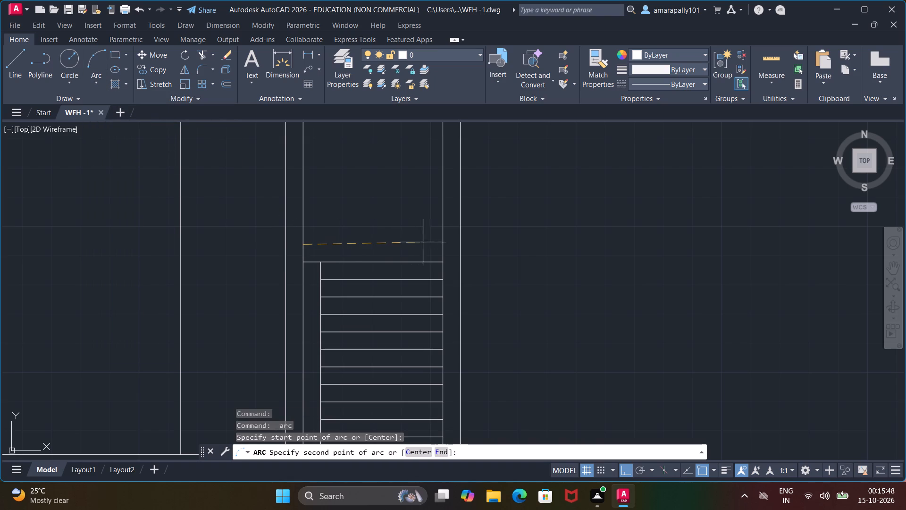
pyautogui.click(439, 243)
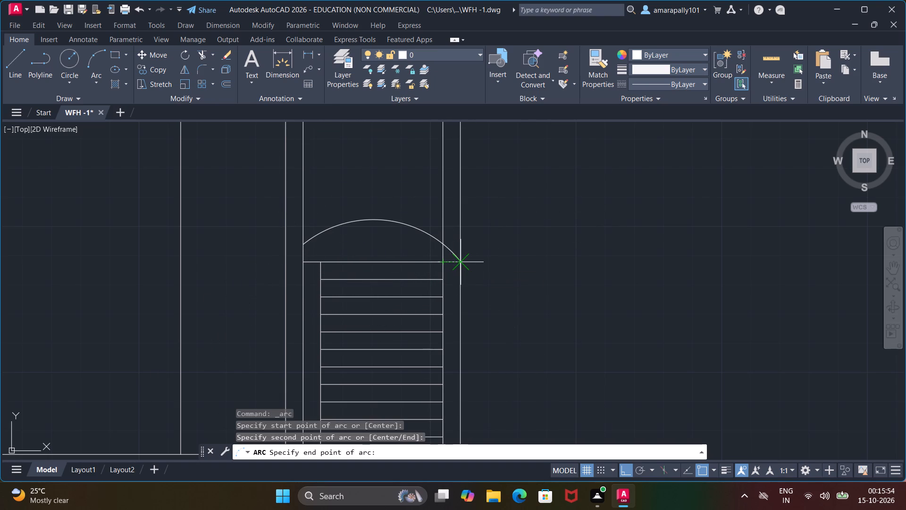
pyautogui.click(456, 263)
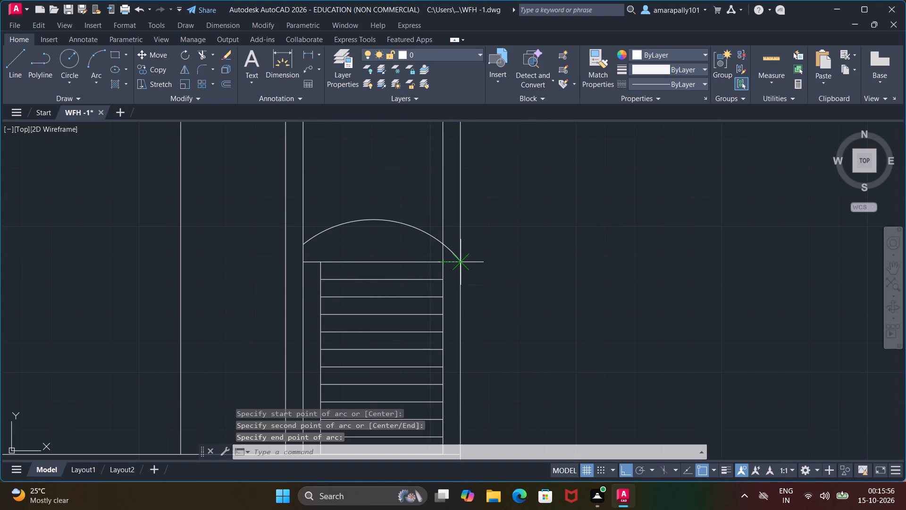
pyautogui.press('Escape')
pyautogui.press('Escape')
pyautogui.press('Escape')
pyautogui.press('Escape')
pyautogui.press('Escape')
pyautogui.press('Escape')
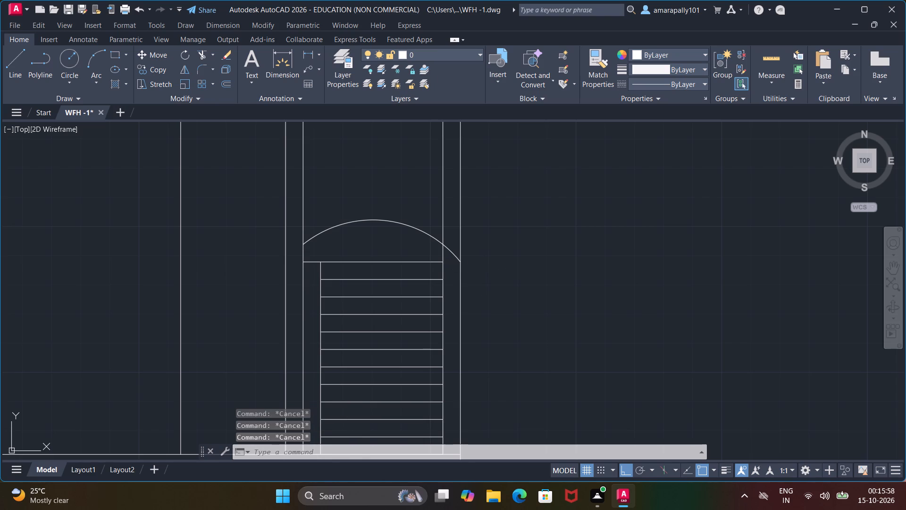
# Trim the part of the arc that runs into the outer wall's thickness.
pyautogui.write('TR')
pyautogui.press('Return')
pyautogui.press('Return')
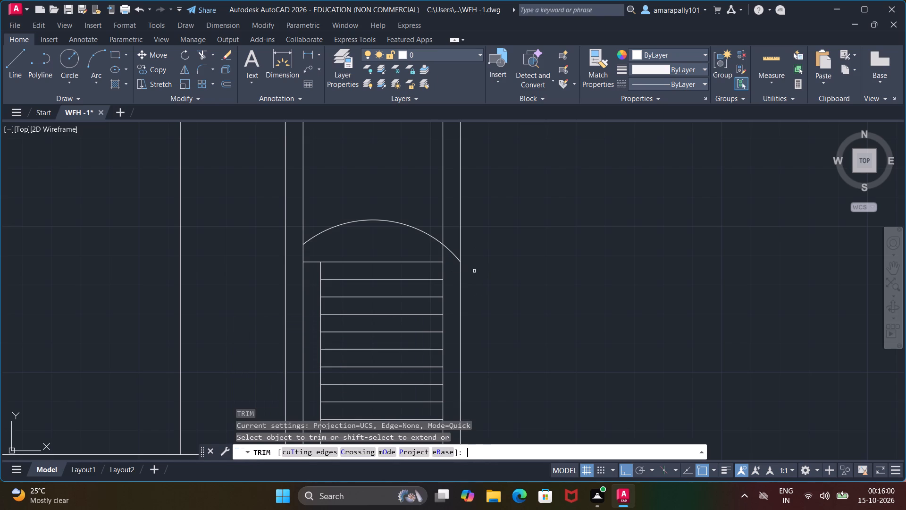
pyautogui.click(454, 256)
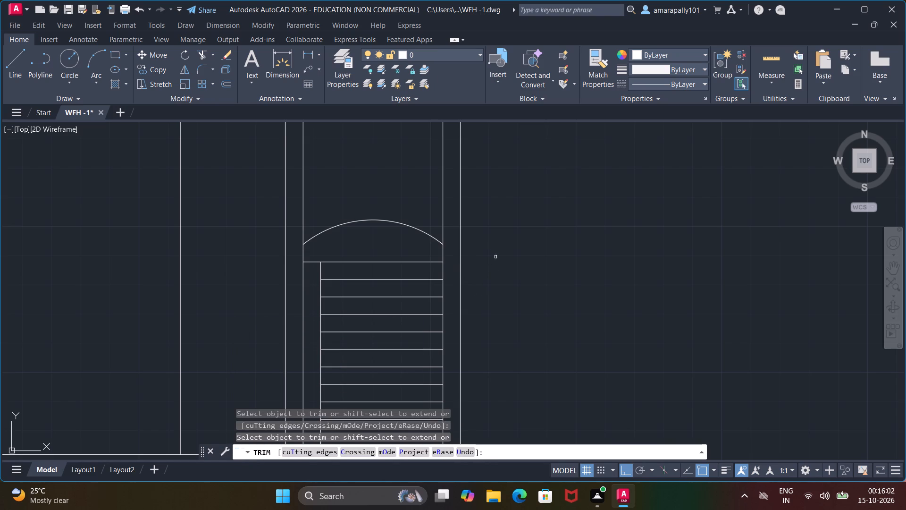
pyautogui.scroll(-2, 497, 256)
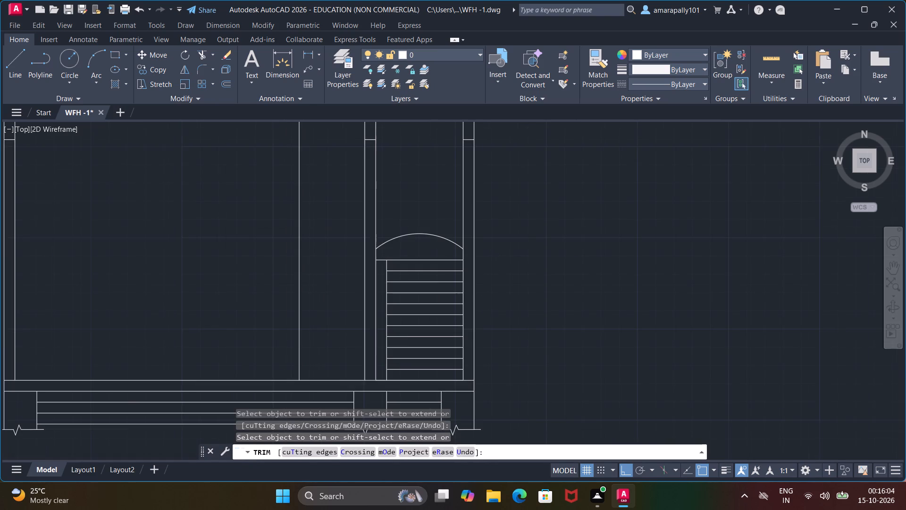
pyautogui.press('Escape')
pyautogui.press('Escape')
pyautogui.press('Escape')
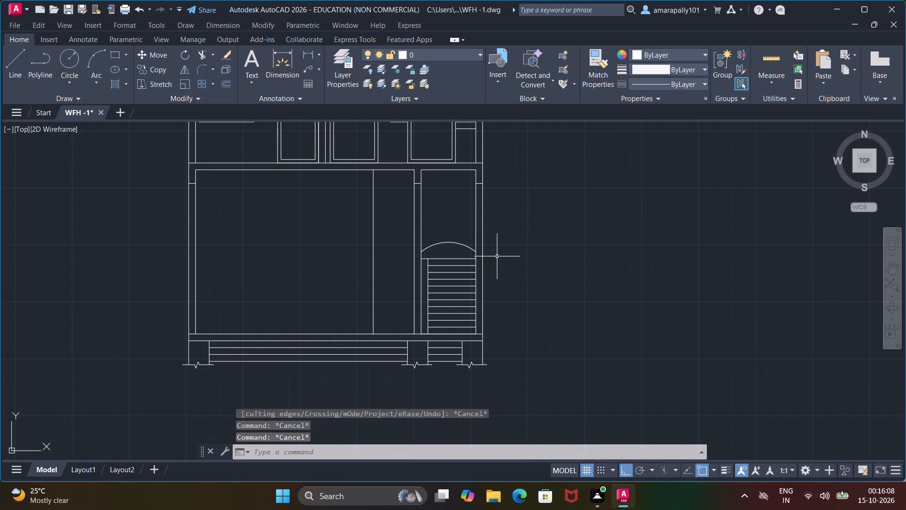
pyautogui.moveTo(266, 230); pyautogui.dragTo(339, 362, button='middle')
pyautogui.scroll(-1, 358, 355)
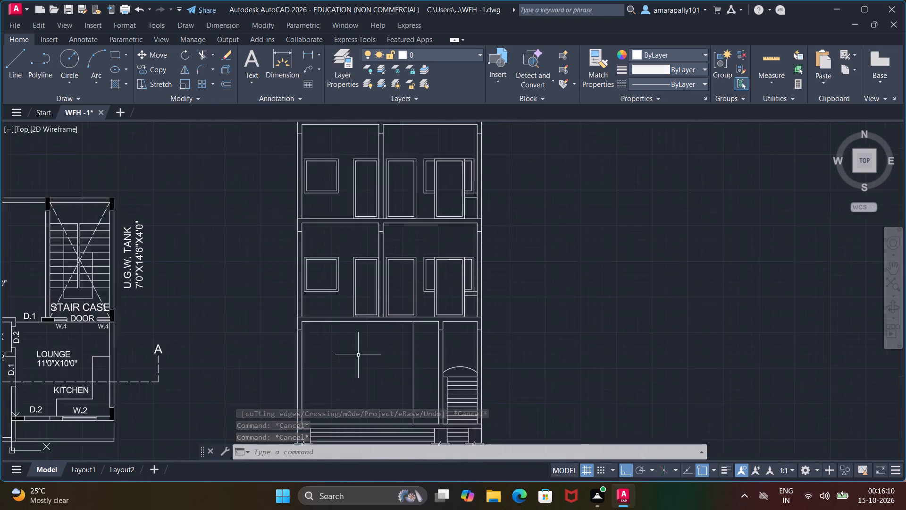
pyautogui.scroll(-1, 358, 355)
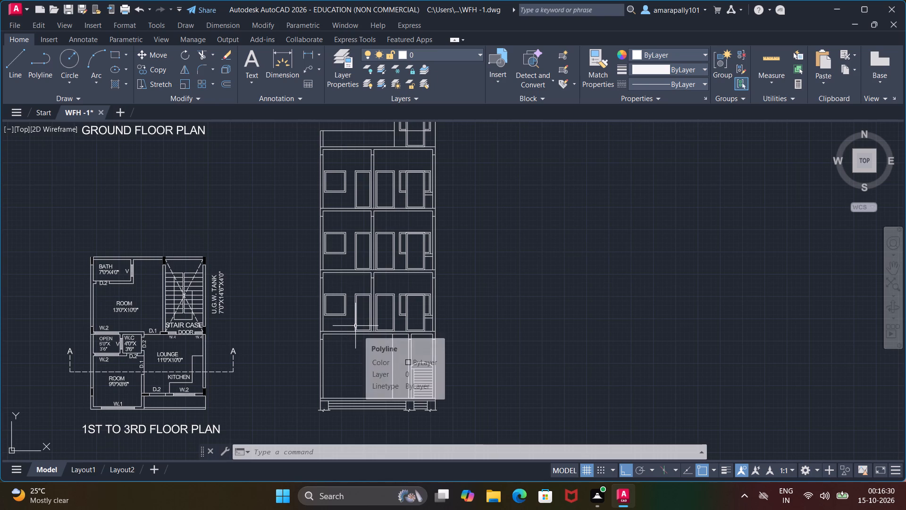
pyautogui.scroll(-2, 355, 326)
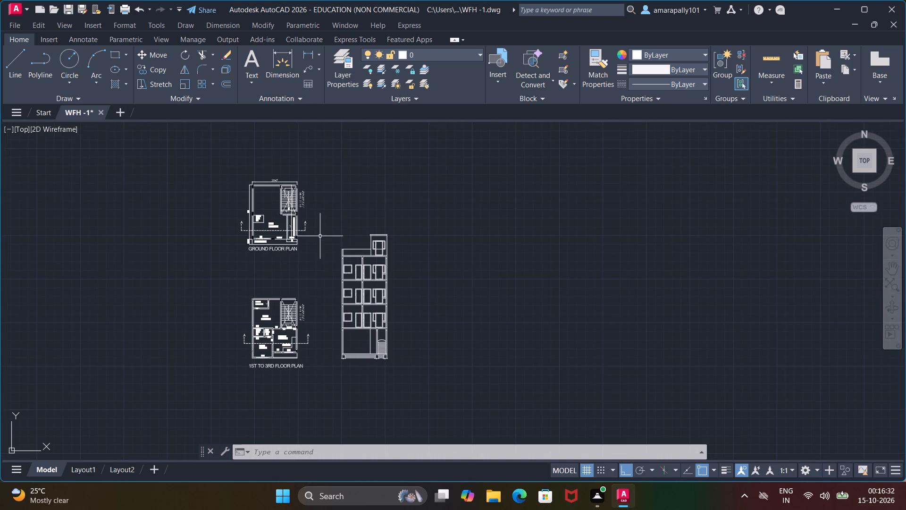
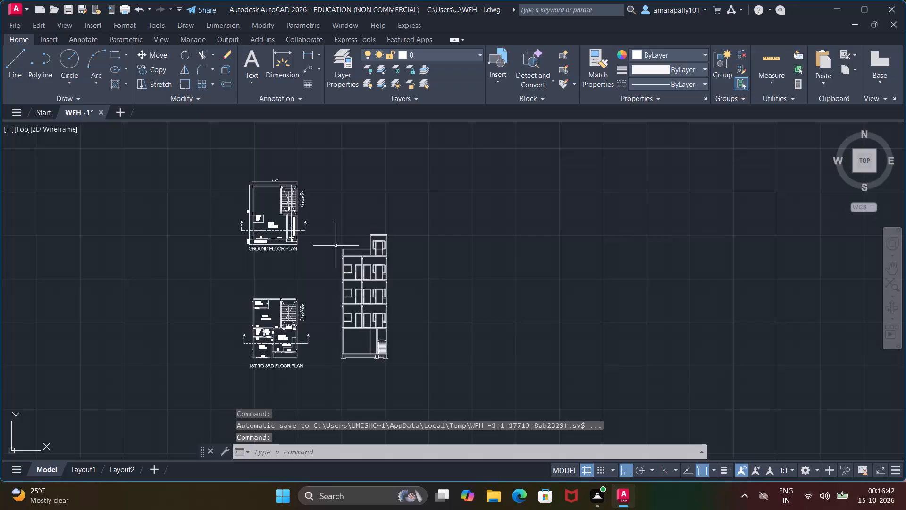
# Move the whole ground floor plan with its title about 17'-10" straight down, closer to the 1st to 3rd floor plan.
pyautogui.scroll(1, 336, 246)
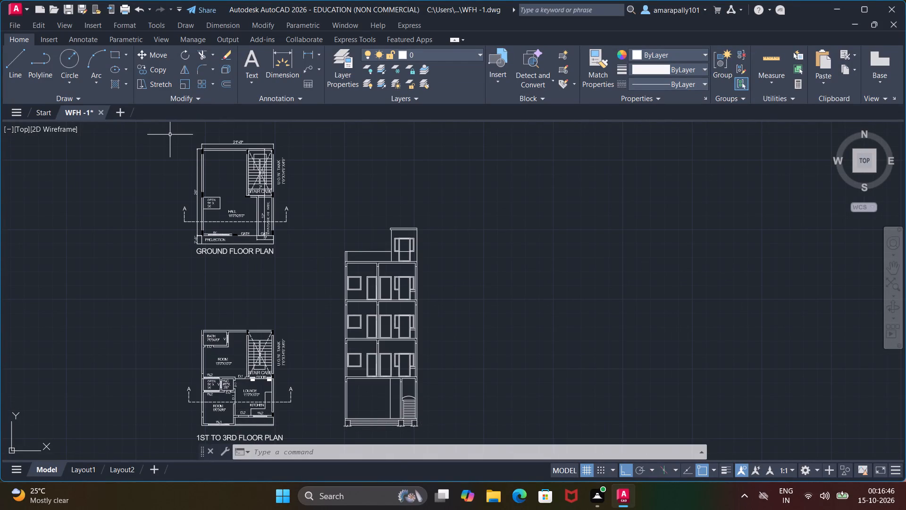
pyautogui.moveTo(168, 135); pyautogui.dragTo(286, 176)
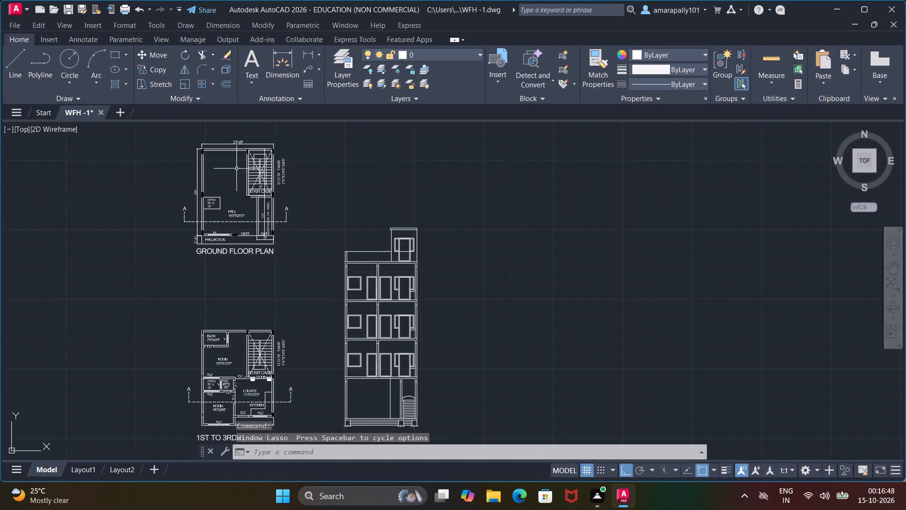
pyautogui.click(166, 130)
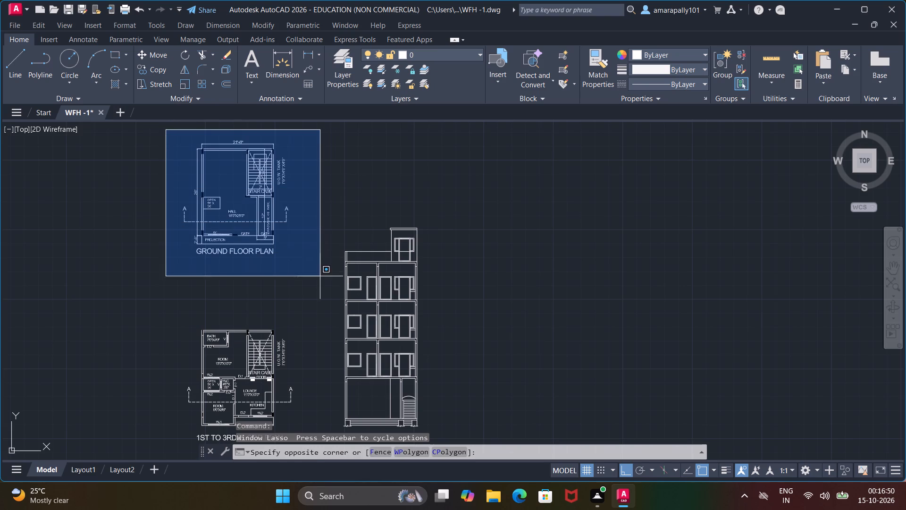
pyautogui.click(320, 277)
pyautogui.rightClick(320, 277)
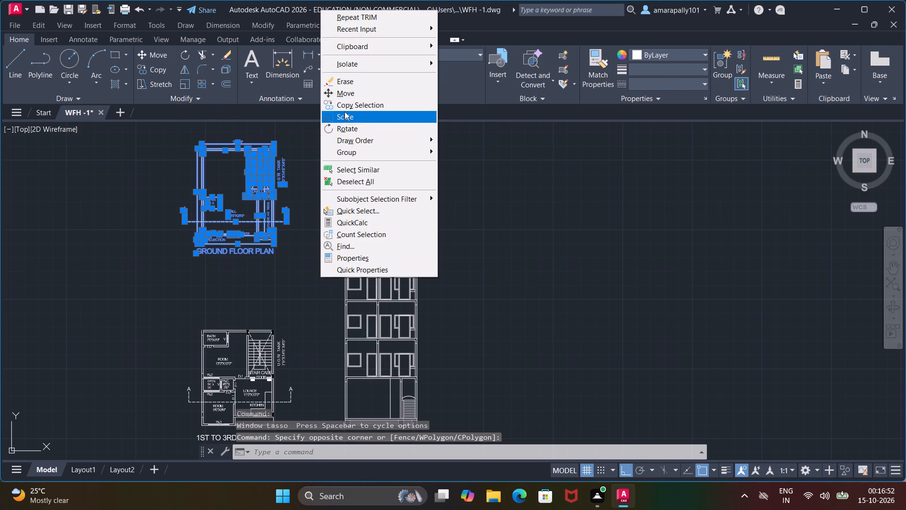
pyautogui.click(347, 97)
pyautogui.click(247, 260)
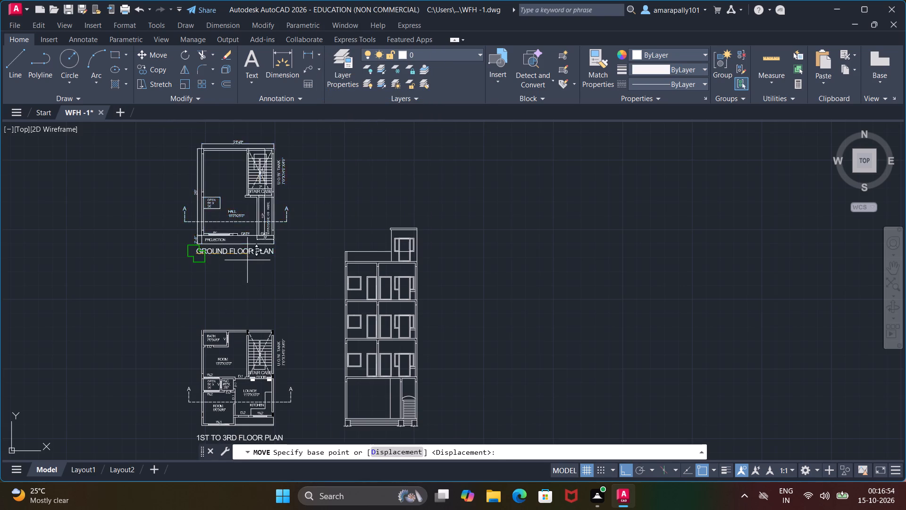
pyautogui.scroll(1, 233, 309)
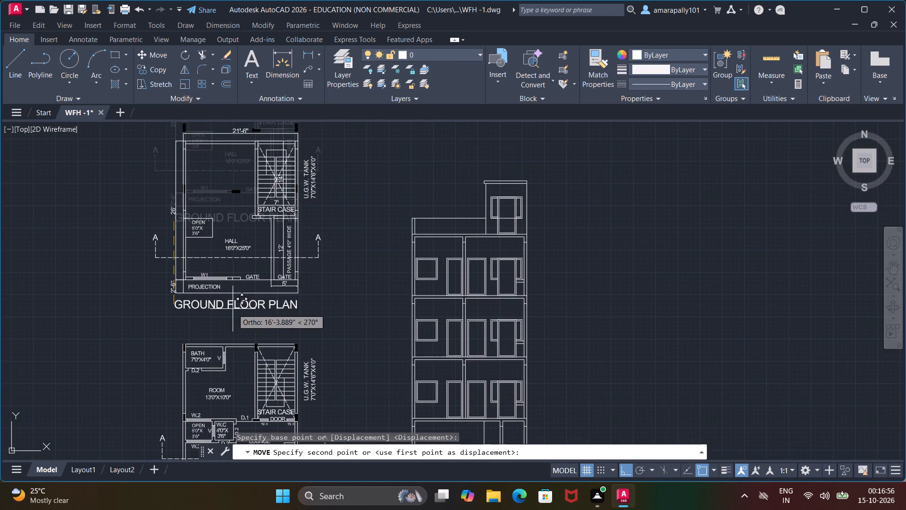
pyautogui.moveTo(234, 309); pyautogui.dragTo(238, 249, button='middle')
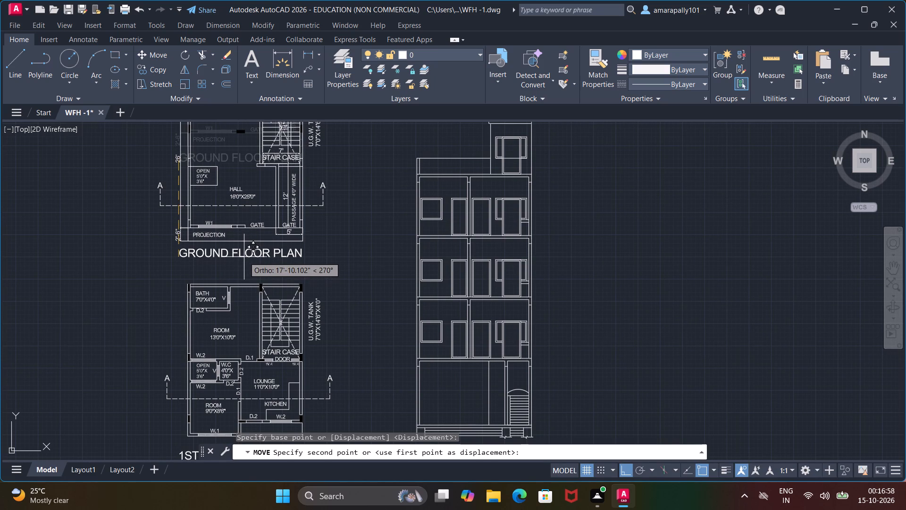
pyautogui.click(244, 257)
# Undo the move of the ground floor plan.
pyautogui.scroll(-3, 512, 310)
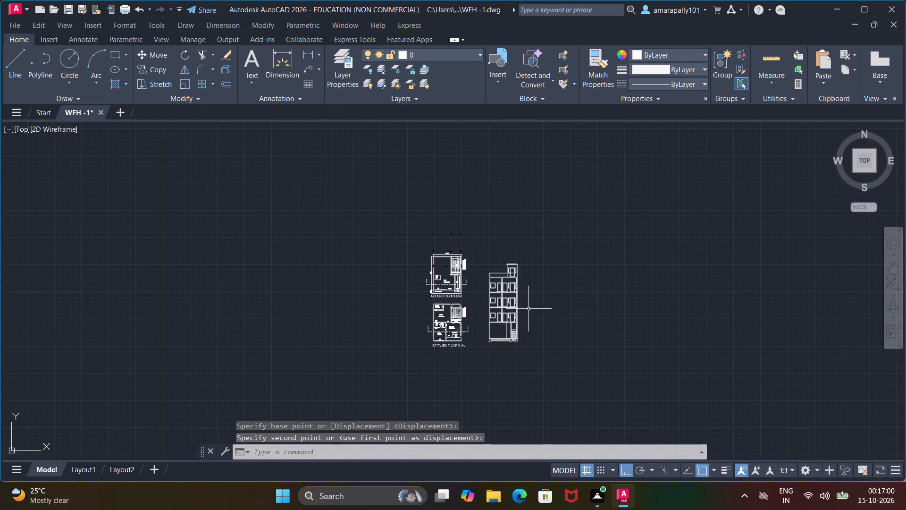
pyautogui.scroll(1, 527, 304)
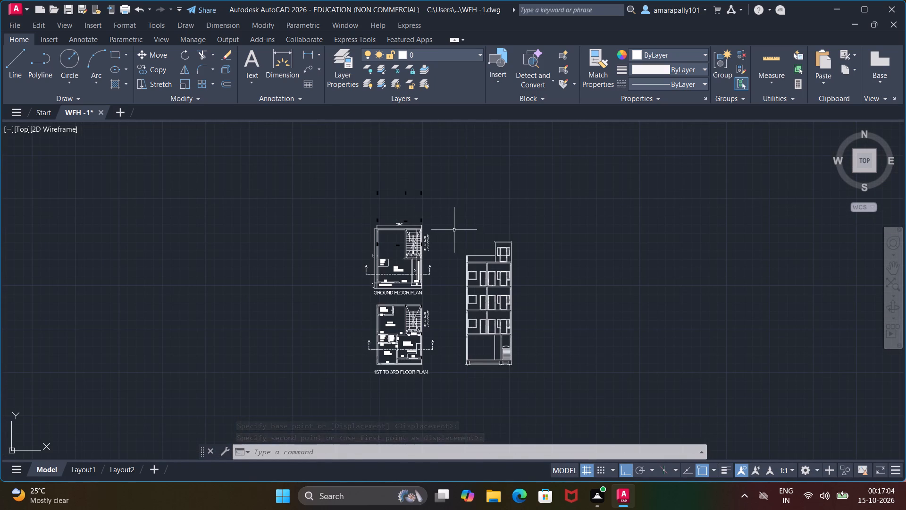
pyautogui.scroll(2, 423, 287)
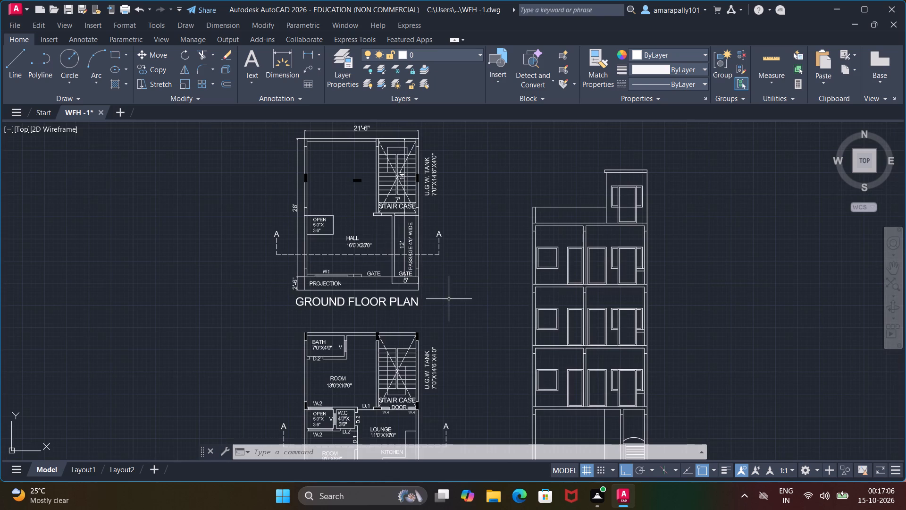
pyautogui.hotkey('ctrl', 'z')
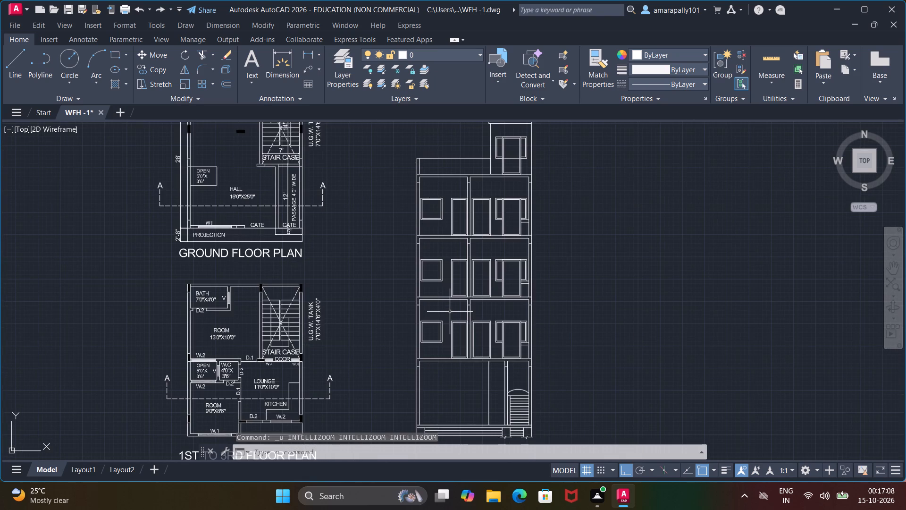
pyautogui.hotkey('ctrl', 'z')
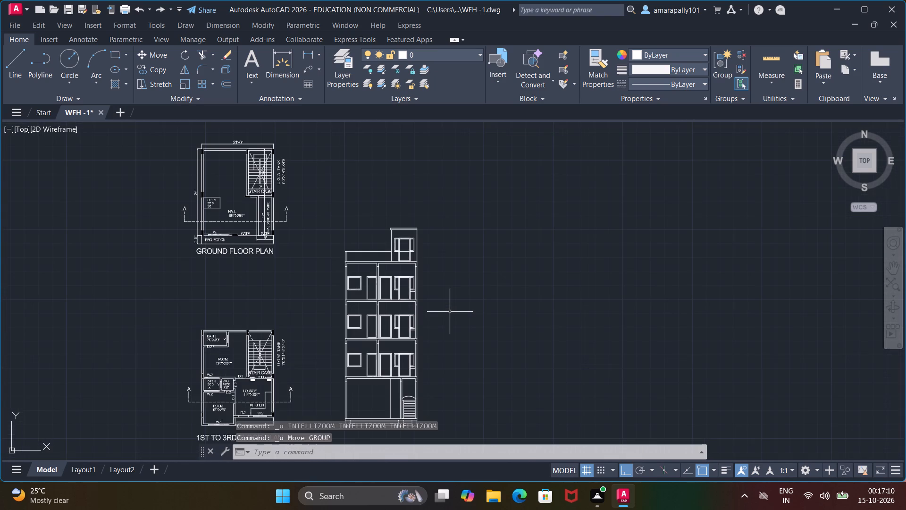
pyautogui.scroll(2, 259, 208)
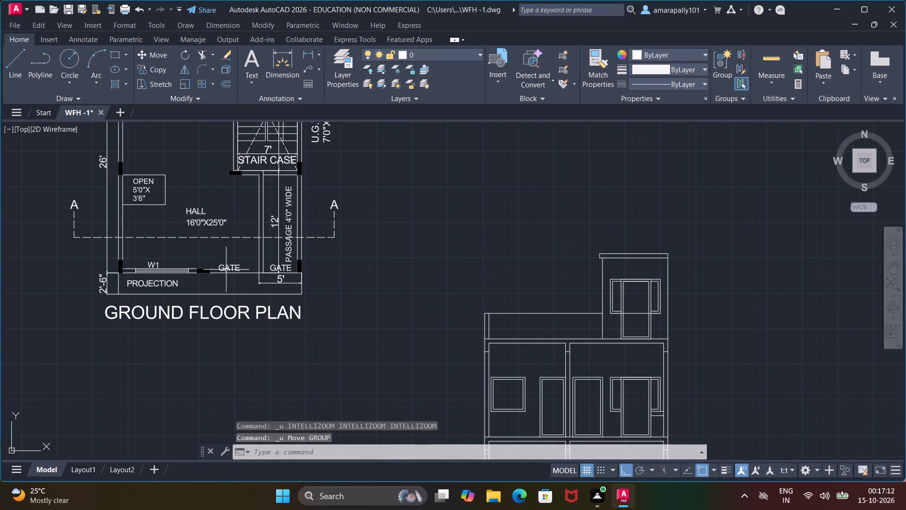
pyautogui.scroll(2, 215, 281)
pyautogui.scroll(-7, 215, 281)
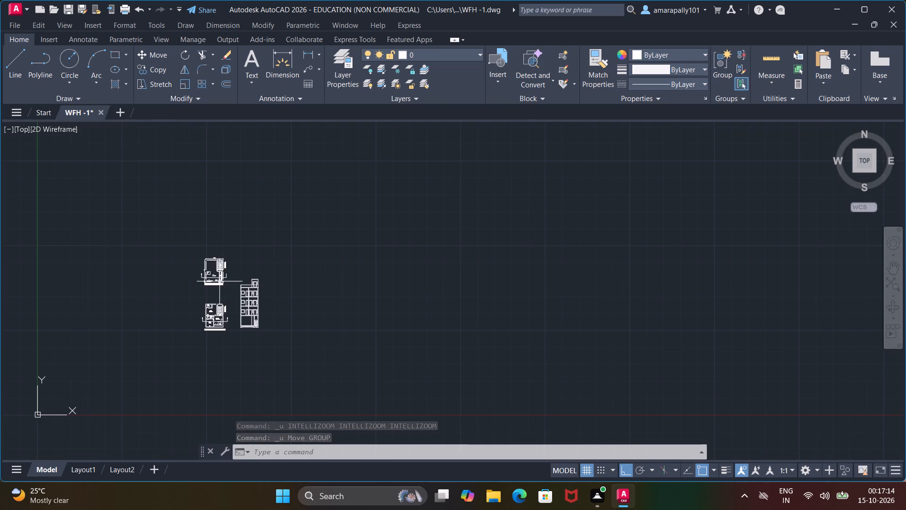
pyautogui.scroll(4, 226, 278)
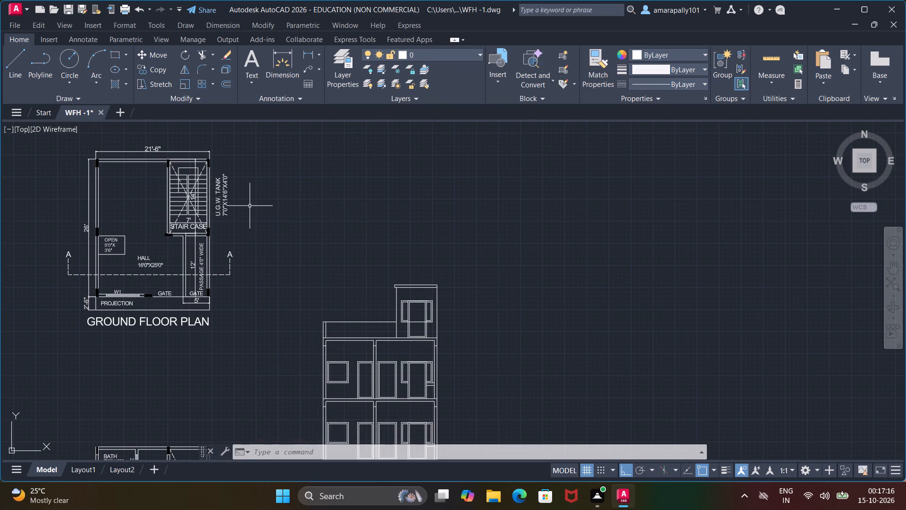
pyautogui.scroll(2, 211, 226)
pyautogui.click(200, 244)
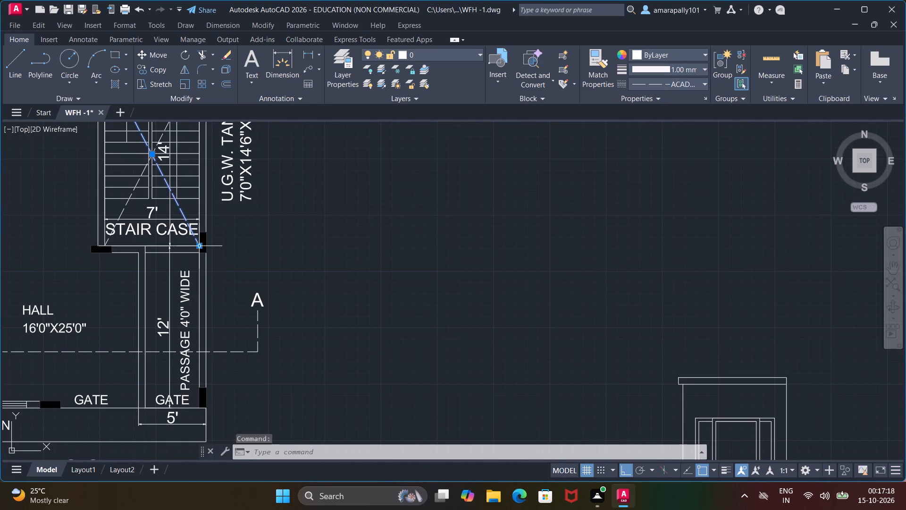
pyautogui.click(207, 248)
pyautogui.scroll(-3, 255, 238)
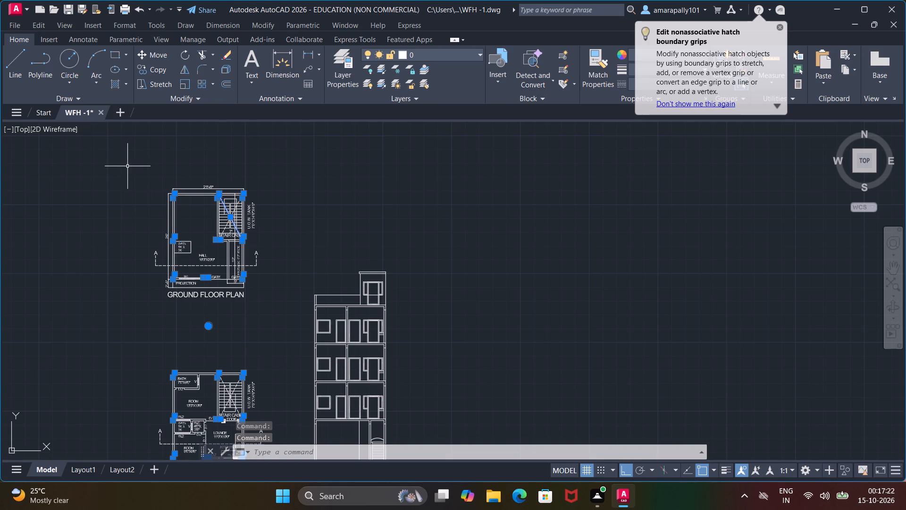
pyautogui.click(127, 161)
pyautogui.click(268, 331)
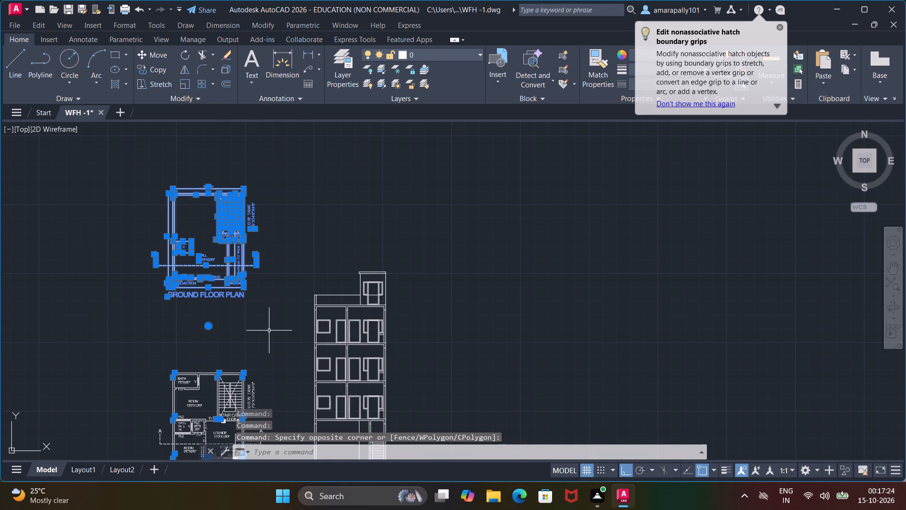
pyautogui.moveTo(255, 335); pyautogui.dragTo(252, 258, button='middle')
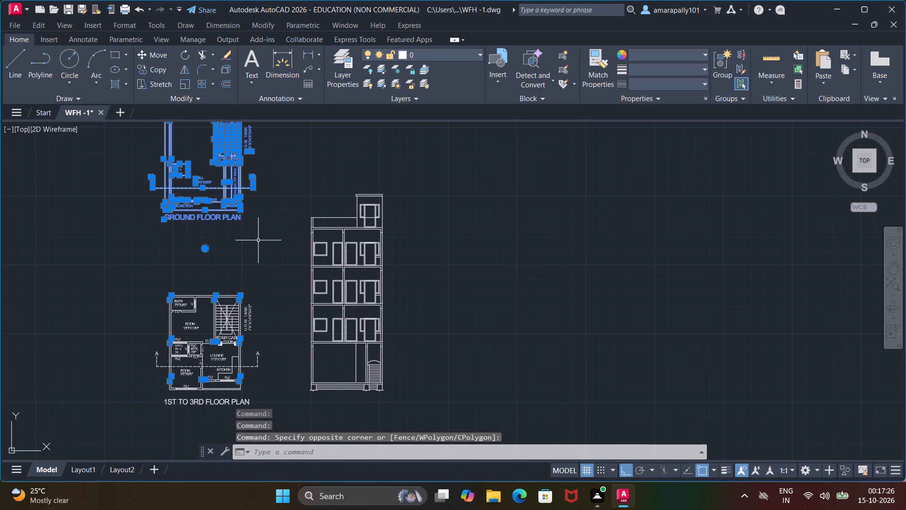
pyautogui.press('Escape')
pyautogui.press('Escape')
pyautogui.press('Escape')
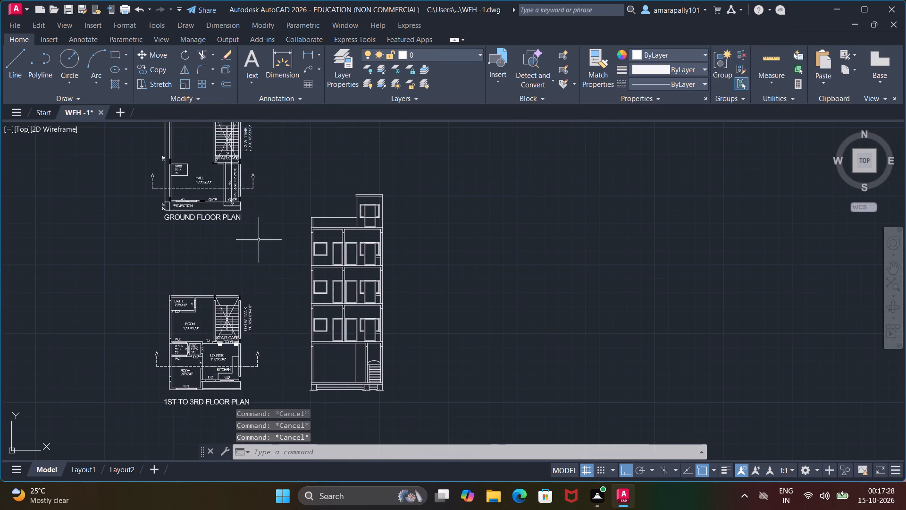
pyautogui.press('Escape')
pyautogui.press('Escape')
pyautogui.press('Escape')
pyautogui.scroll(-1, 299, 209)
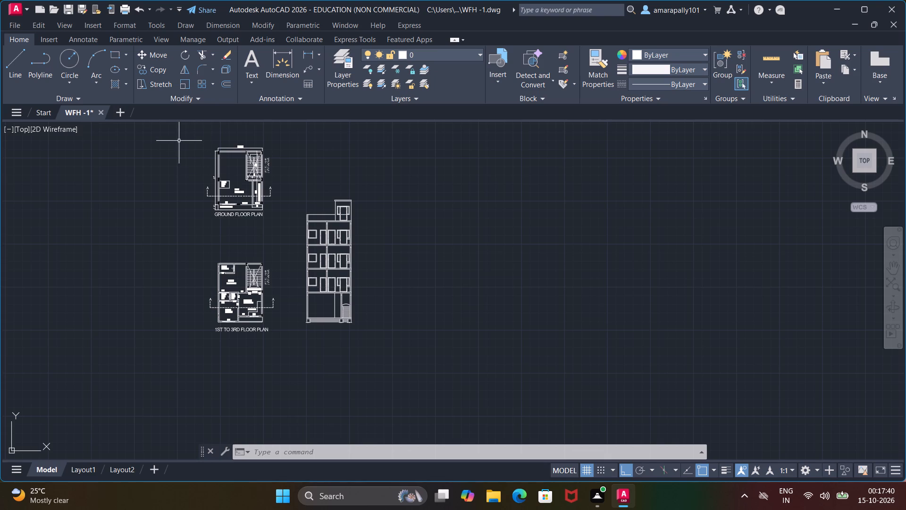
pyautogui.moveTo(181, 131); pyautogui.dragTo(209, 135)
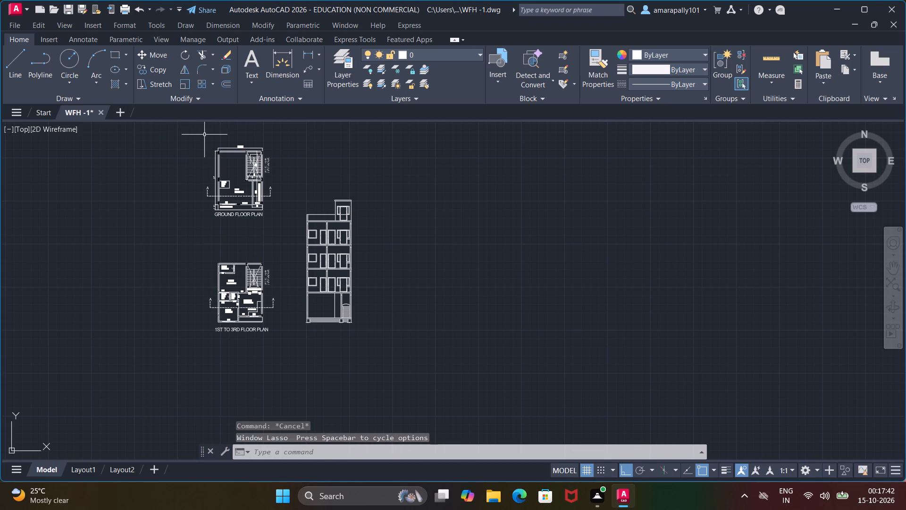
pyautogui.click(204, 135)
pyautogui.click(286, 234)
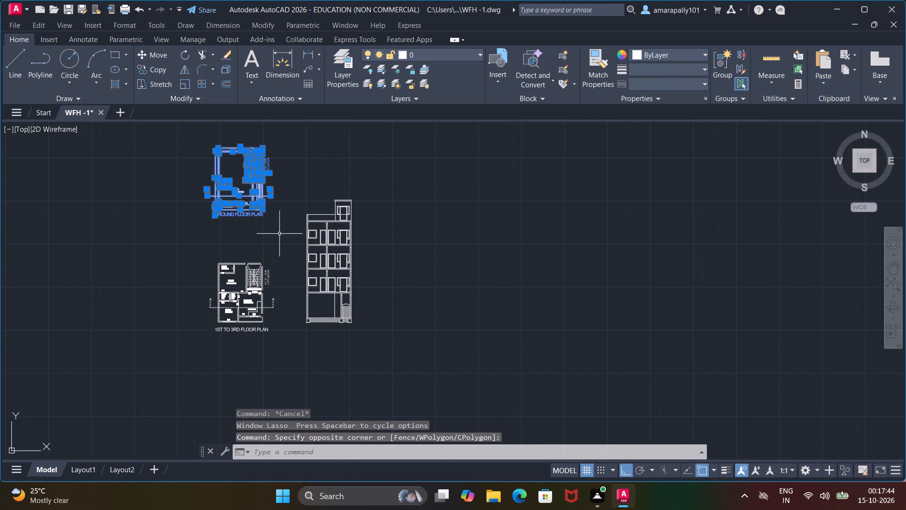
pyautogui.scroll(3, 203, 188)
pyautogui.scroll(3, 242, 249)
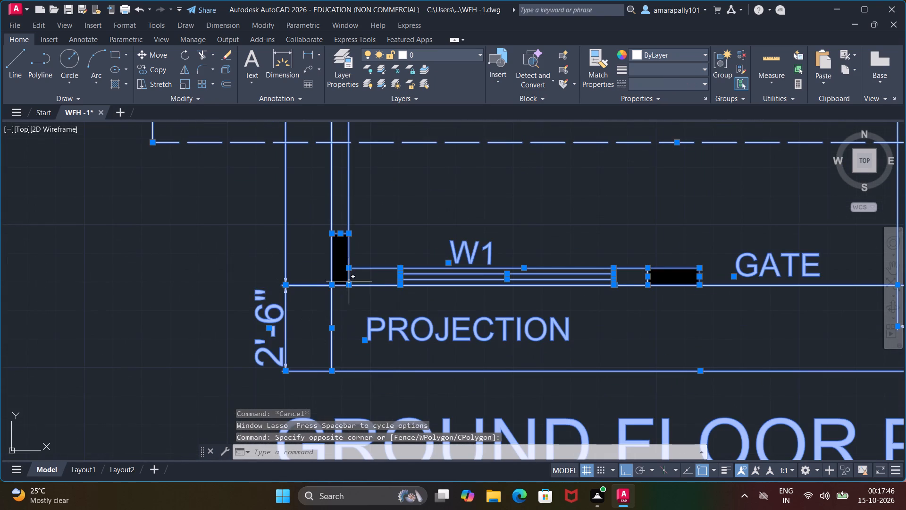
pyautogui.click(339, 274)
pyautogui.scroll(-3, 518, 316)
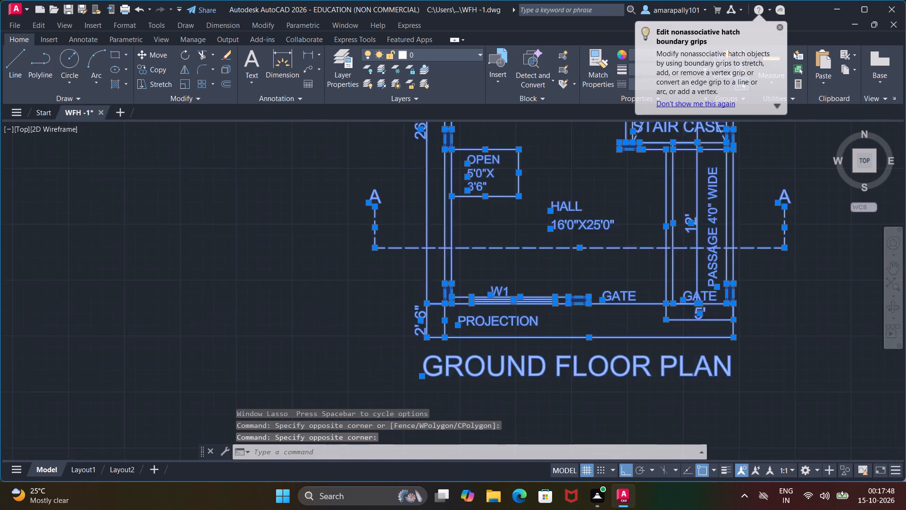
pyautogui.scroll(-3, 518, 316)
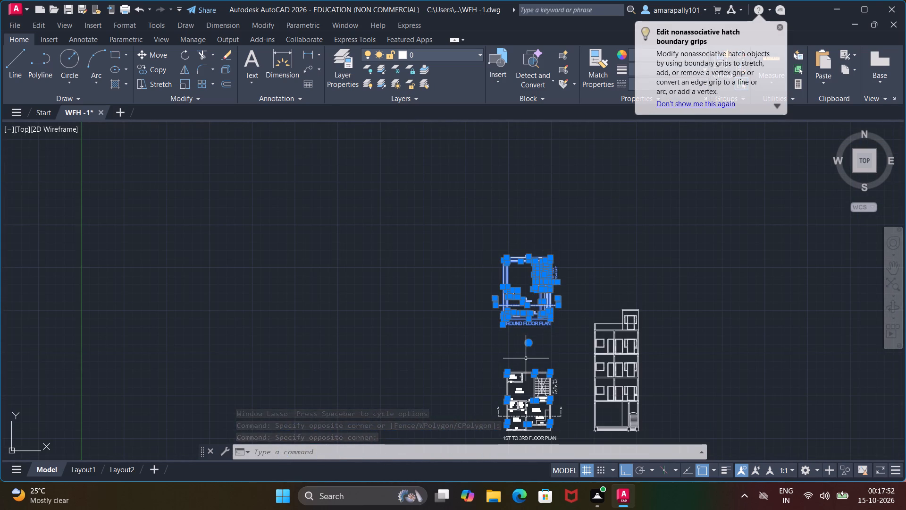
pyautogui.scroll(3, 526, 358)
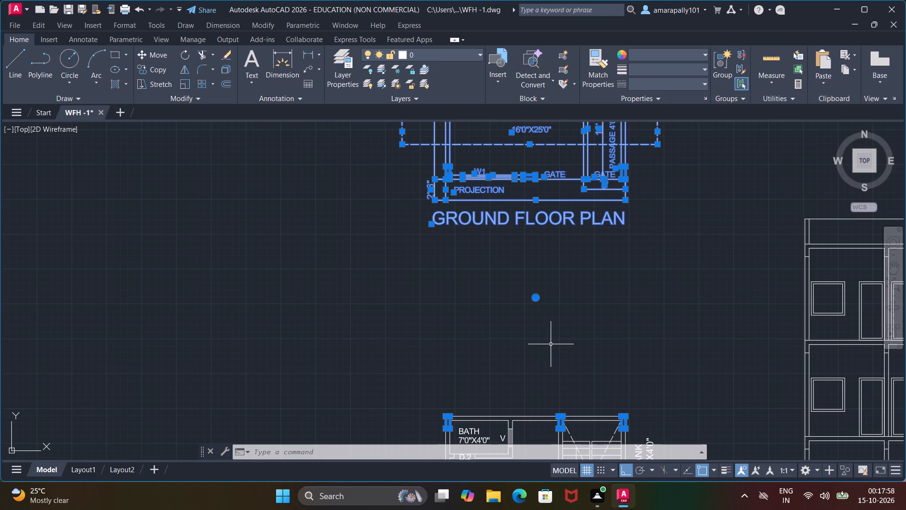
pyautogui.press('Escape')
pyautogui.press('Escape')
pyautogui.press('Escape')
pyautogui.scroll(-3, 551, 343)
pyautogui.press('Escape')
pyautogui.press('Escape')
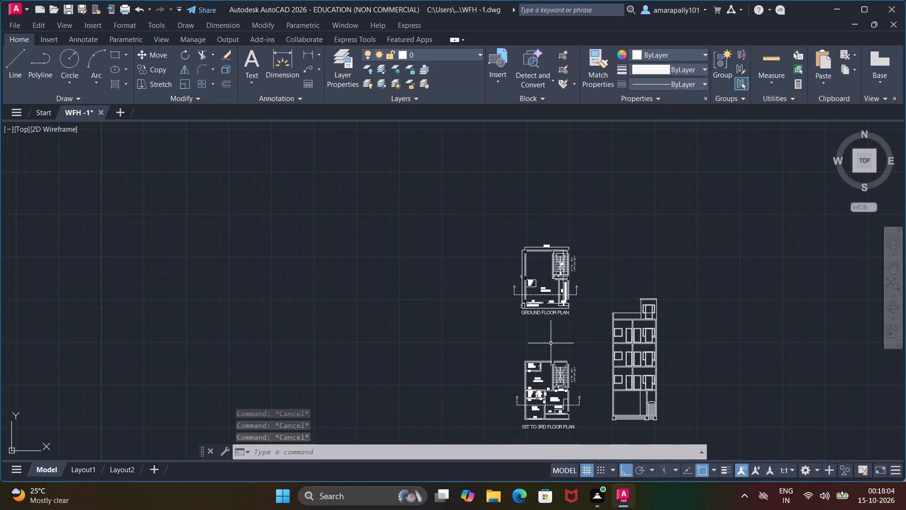
# Delete the solid black column hatch shared by the ground floor plan and the 1st to 3rd floor plan.
pyautogui.scroll(3, 529, 371)
pyautogui.scroll(2, 591, 371)
pyautogui.click(686, 291)
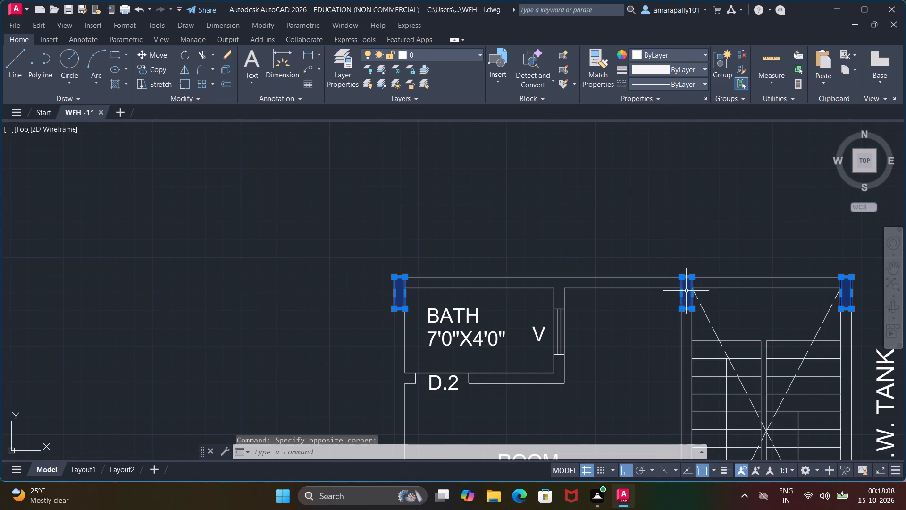
pyautogui.scroll(-4, 569, 308)
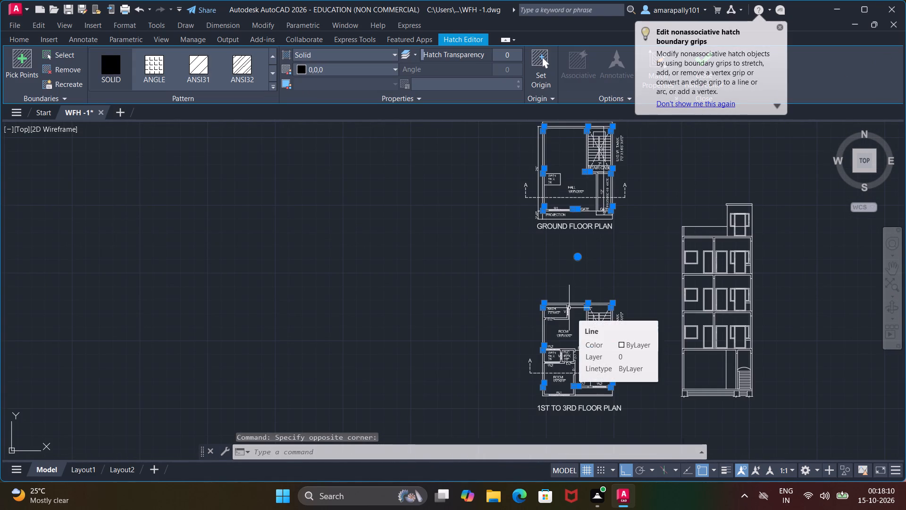
pyautogui.press('Delete')
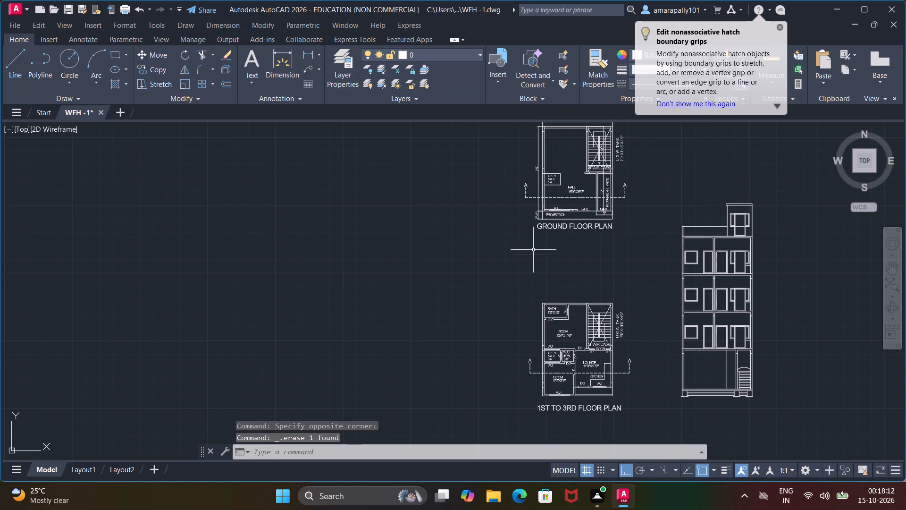
# Move the whole ground floor plan with its title about 17'-4" straight down, closer to the 1st to 3rd floor plan.
pyautogui.scroll(-1, 544, 173)
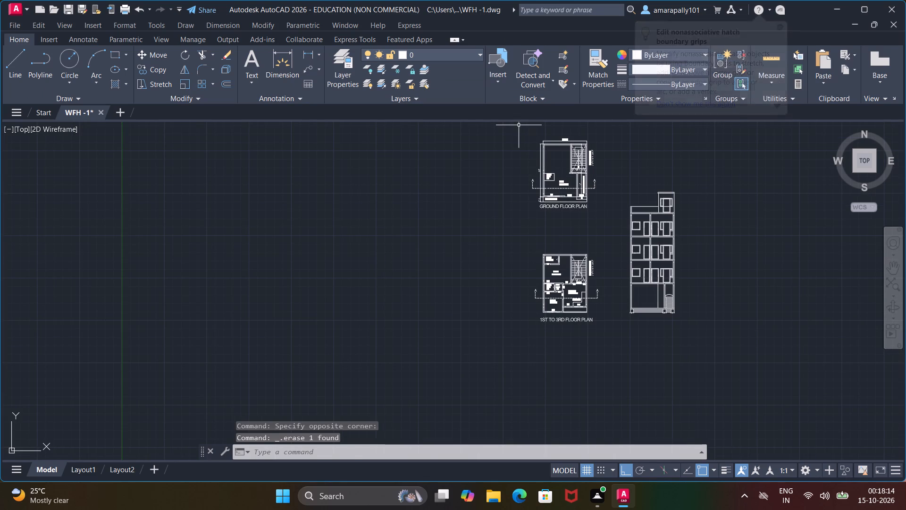
pyautogui.click(519, 125)
pyautogui.click(614, 223)
pyautogui.rightClick(612, 229)
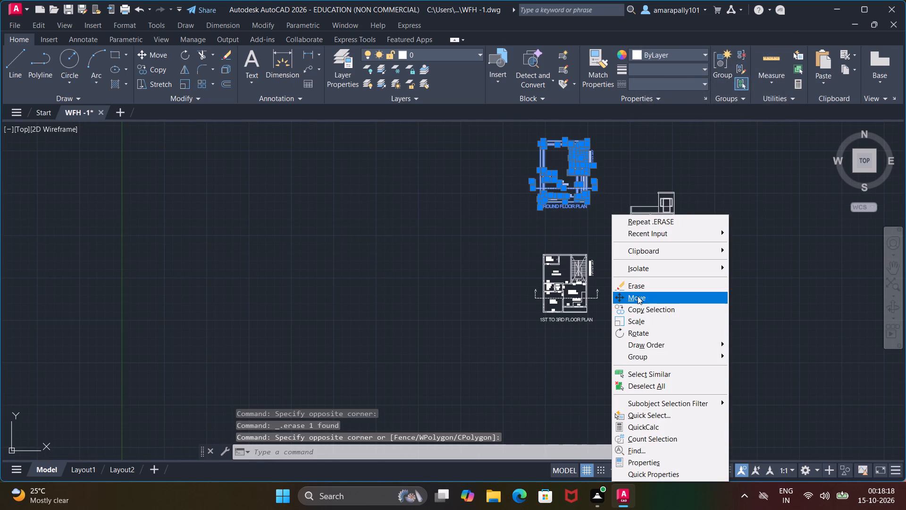
pyautogui.click(638, 296)
pyautogui.click(569, 211)
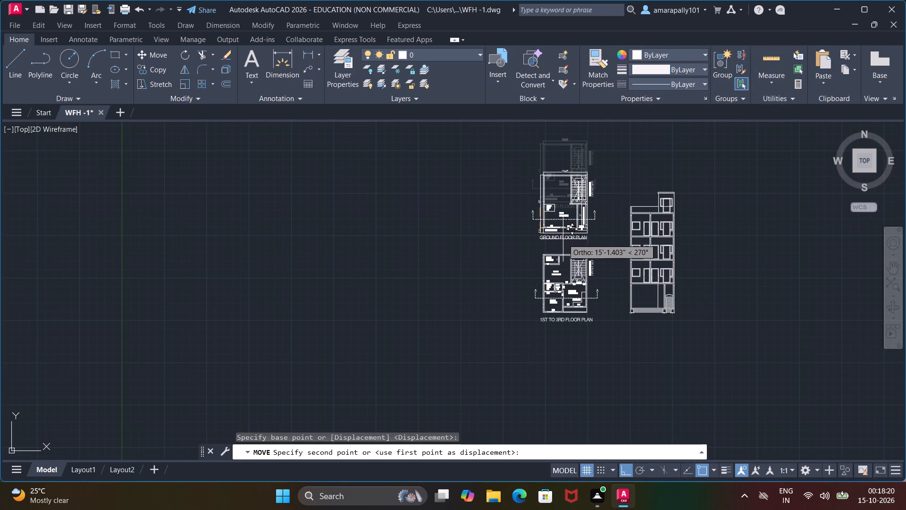
pyautogui.scroll(3, 562, 239)
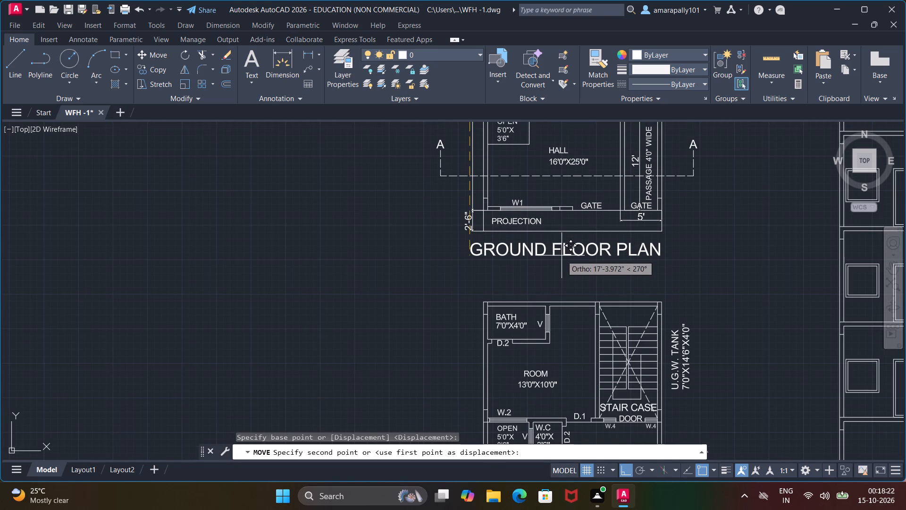
pyautogui.click(562, 255)
pyautogui.press('Escape')
pyautogui.press('Escape')
pyautogui.press('Escape')
pyautogui.scroll(-2, 413, 292)
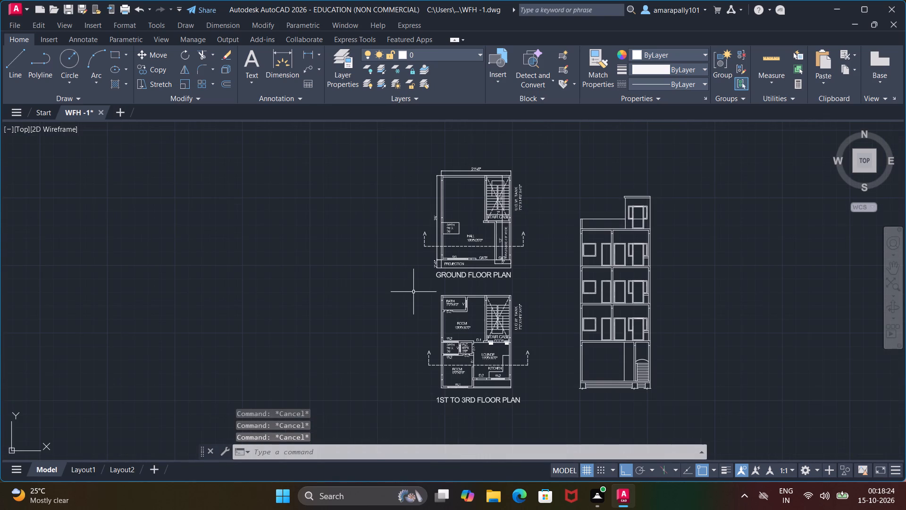
pyautogui.scroll(-1, 413, 292)
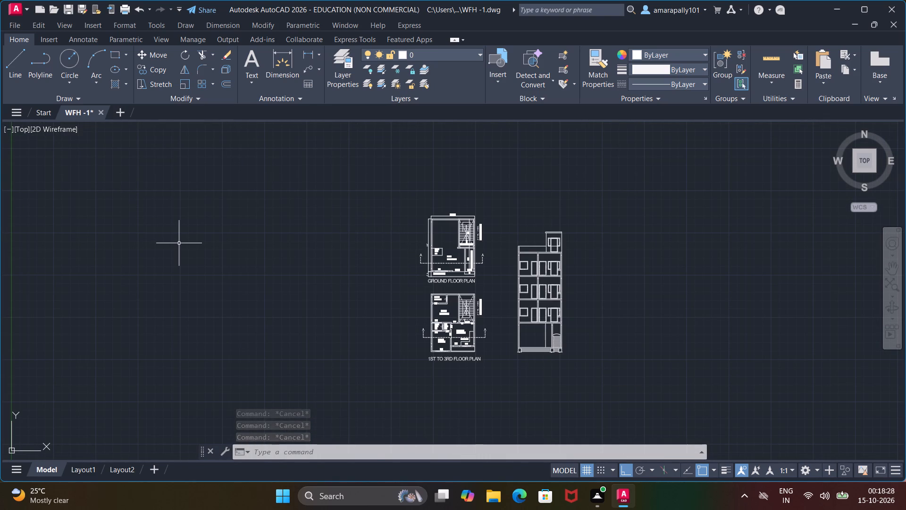
# Start a solid black hatch and fill the three columns level with the kitchen's outer wall in the 1st to 3rd floor plan.
pyautogui.press('Escape')
pyautogui.press('Escape')
pyautogui.press('Escape')
pyautogui.write('HATCH')
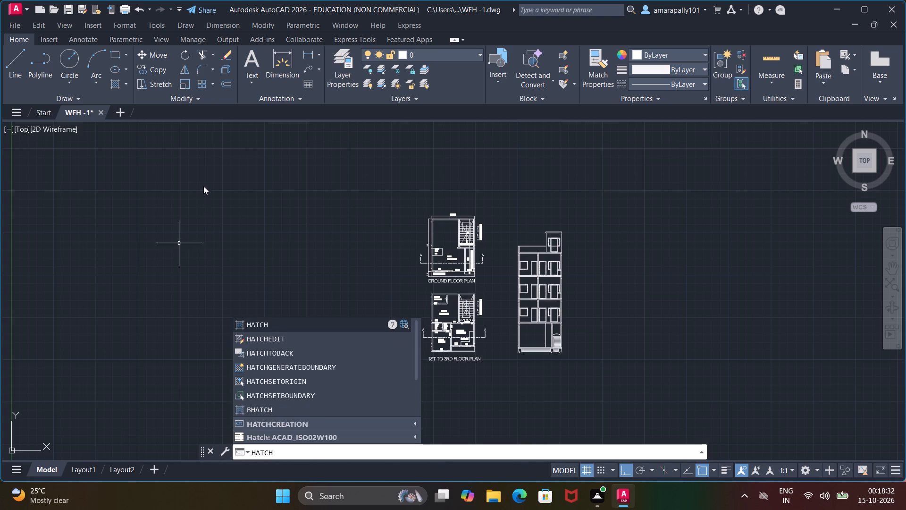
pyautogui.click(267, 320)
pyautogui.scroll(3, 414, 370)
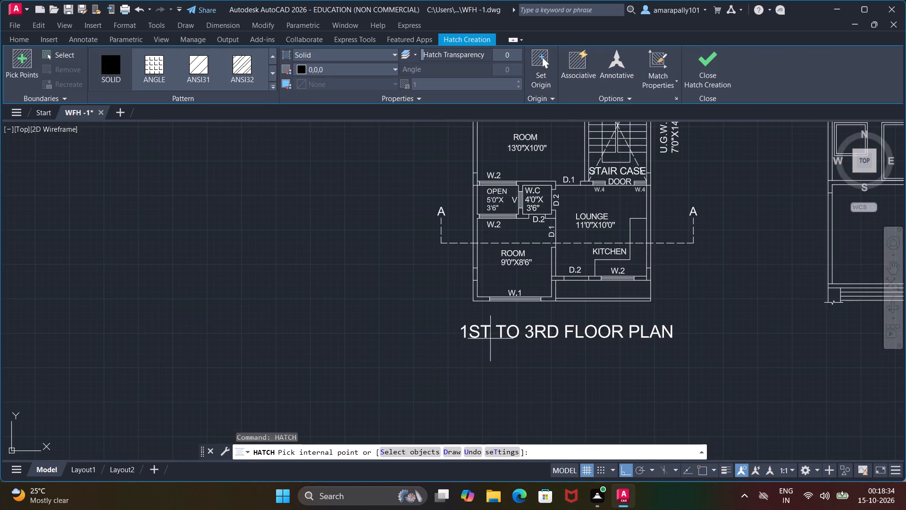
pyautogui.scroll(2, 520, 316)
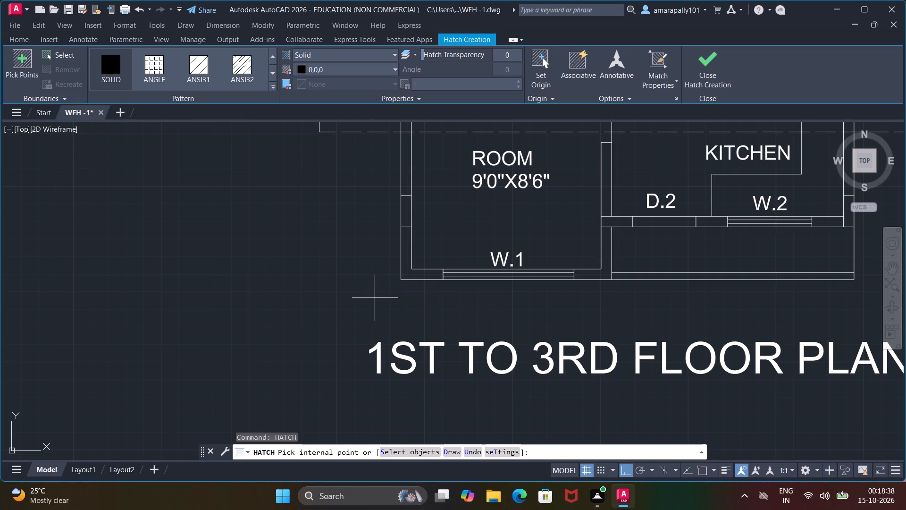
pyautogui.click(407, 215)
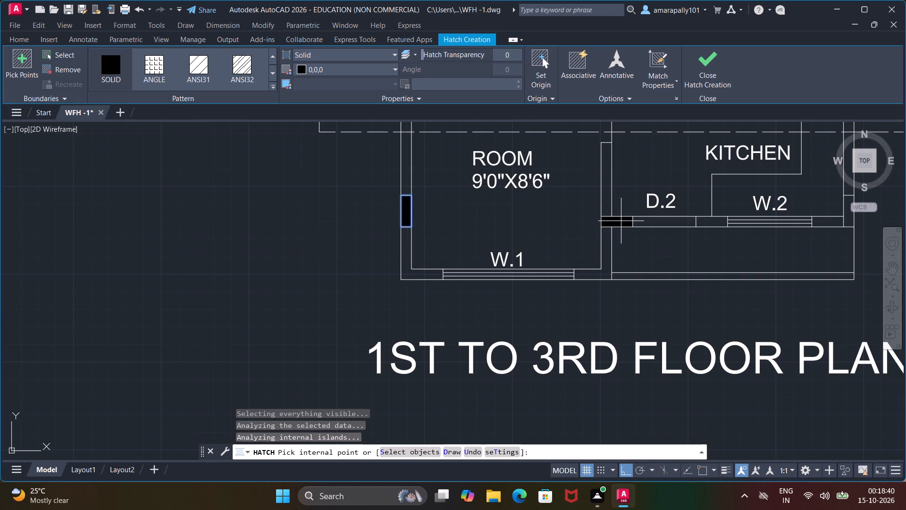
pyautogui.click(621, 221)
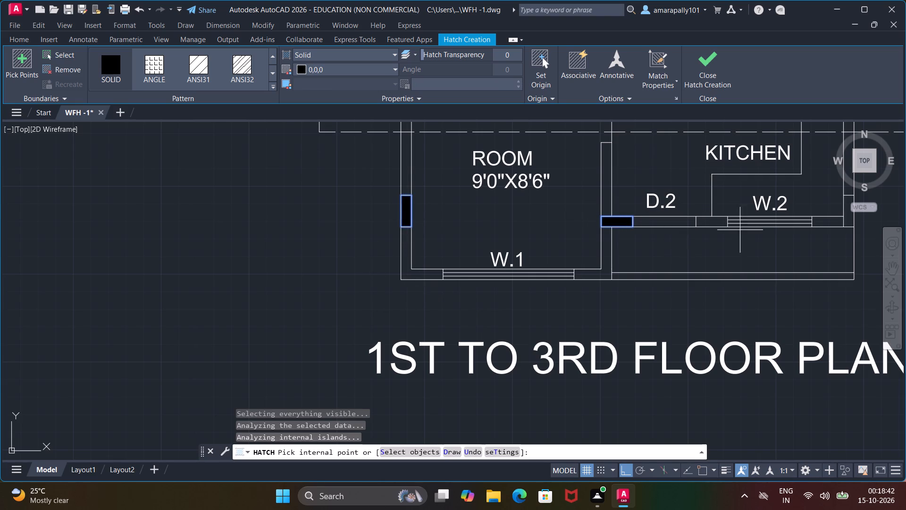
pyautogui.click(848, 218)
# Add the three columns in line with the stair case door and the OPEN area of the 1st to 3rd floor plan to the hatch.
pyautogui.moveTo(771, 241); pyautogui.dragTo(686, 402, button='middle')
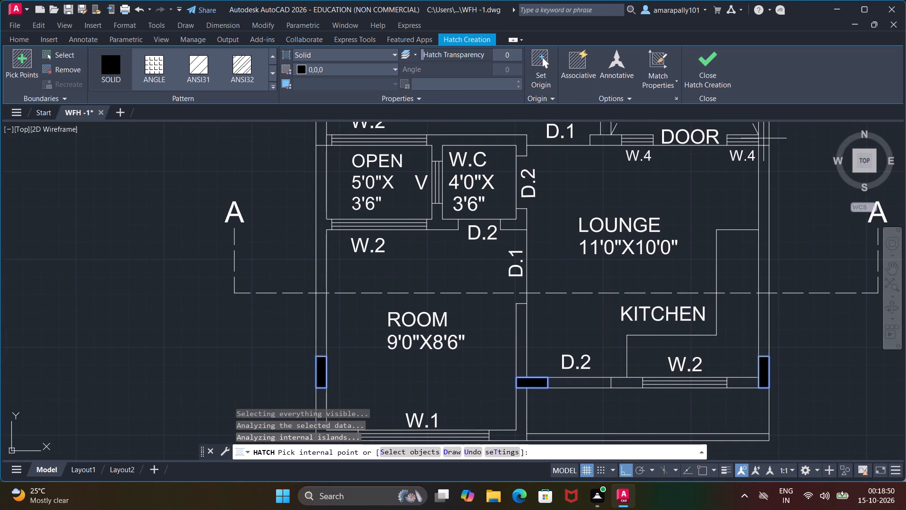
pyautogui.moveTo(763, 139); pyautogui.dragTo(735, 255, button='middle')
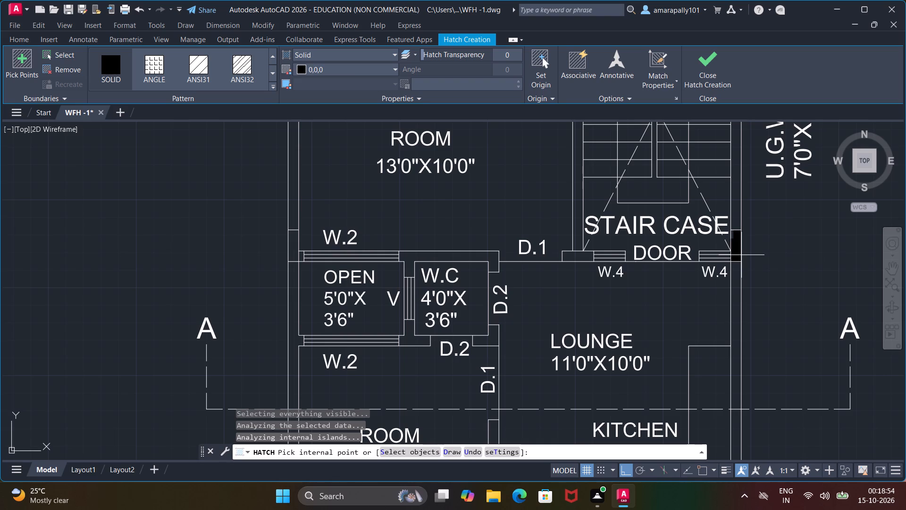
pyautogui.click(741, 255)
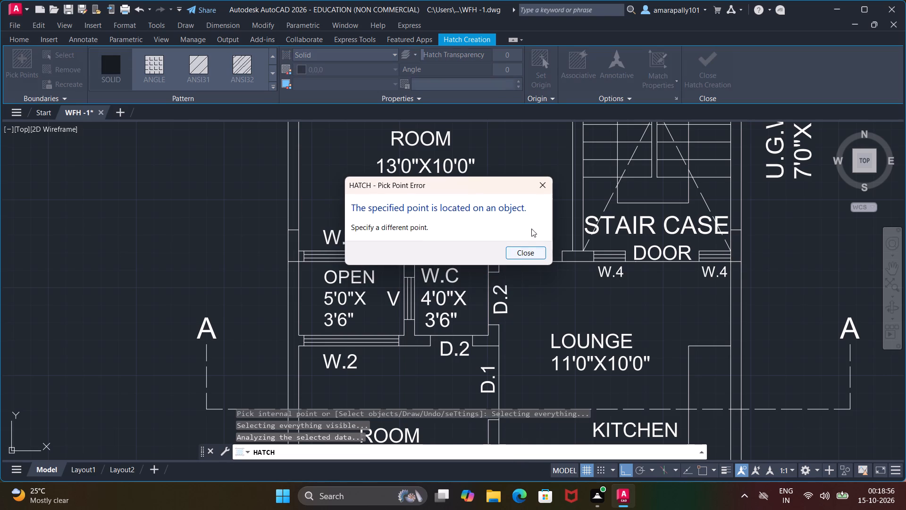
pyautogui.click(545, 182)
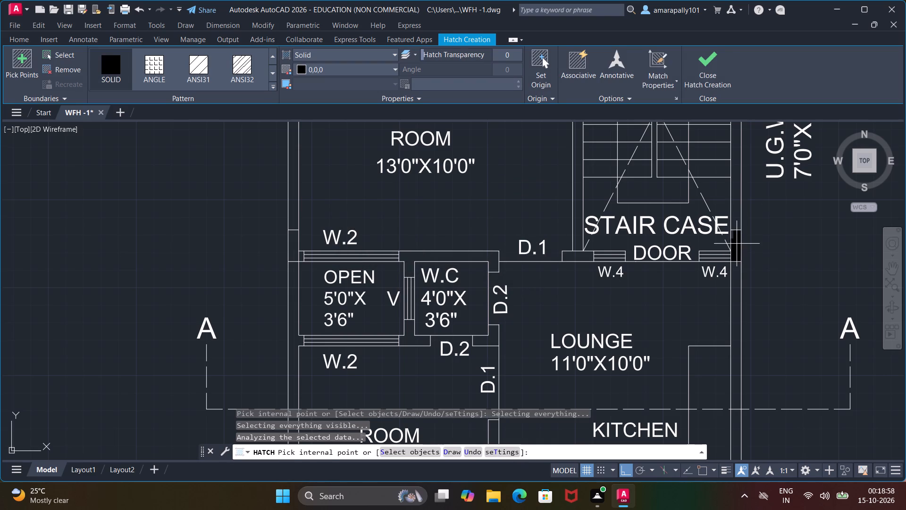
pyautogui.click(737, 244)
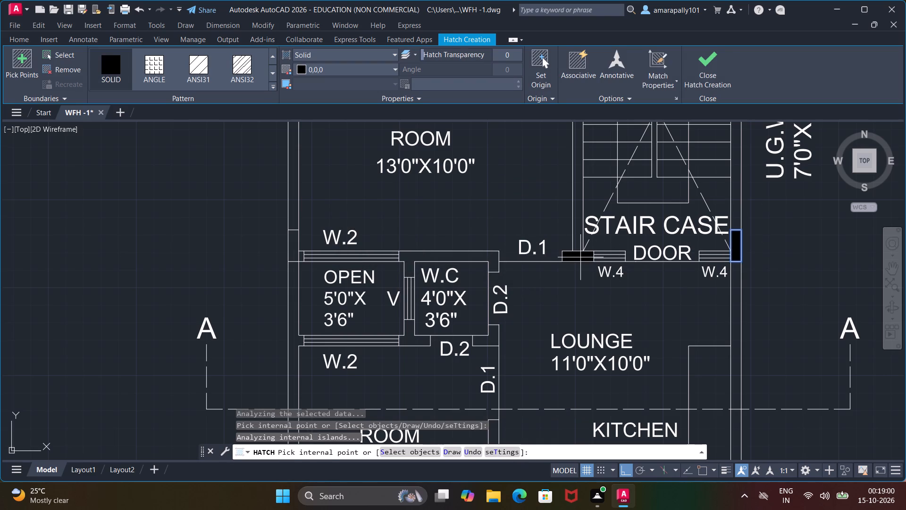
pyautogui.click(580, 257)
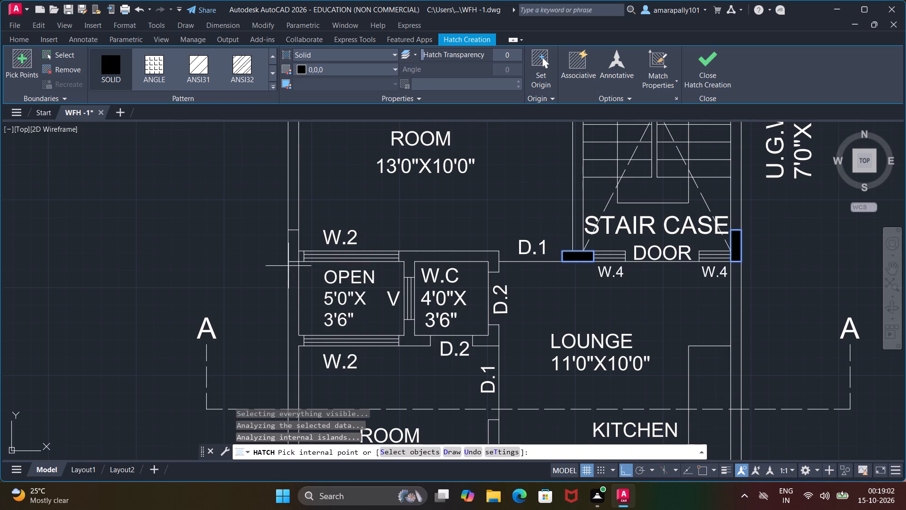
pyautogui.click(293, 250)
# Add the three columns along the bath and stair case's outer wall in the 1st to 3rd floor plan to the hatch.
pyautogui.scroll(-2, 334, 216)
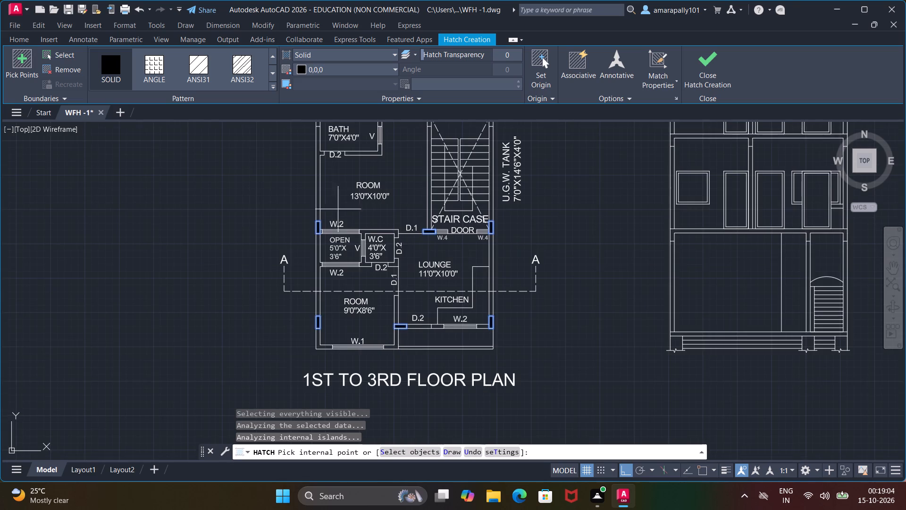
pyautogui.moveTo(338, 209); pyautogui.dragTo(327, 354, button='middle')
pyautogui.scroll(1, 337, 262)
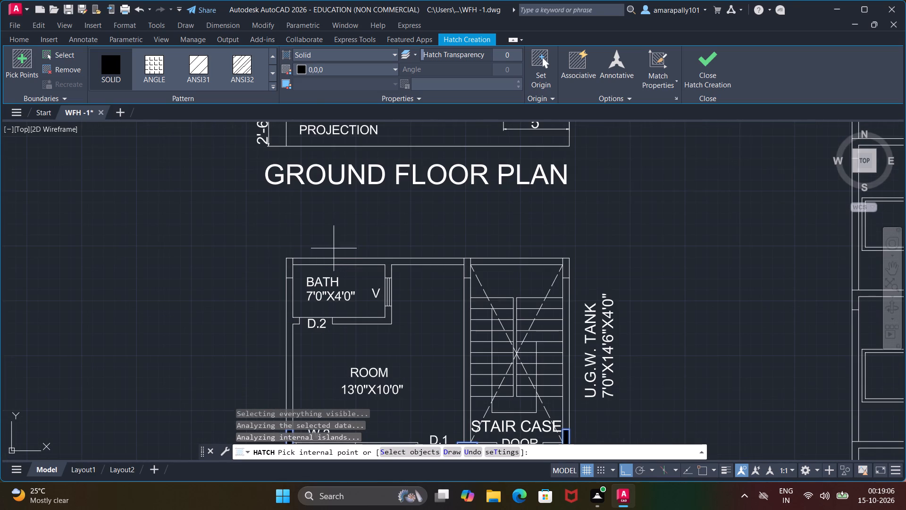
pyautogui.scroll(1, 291, 271)
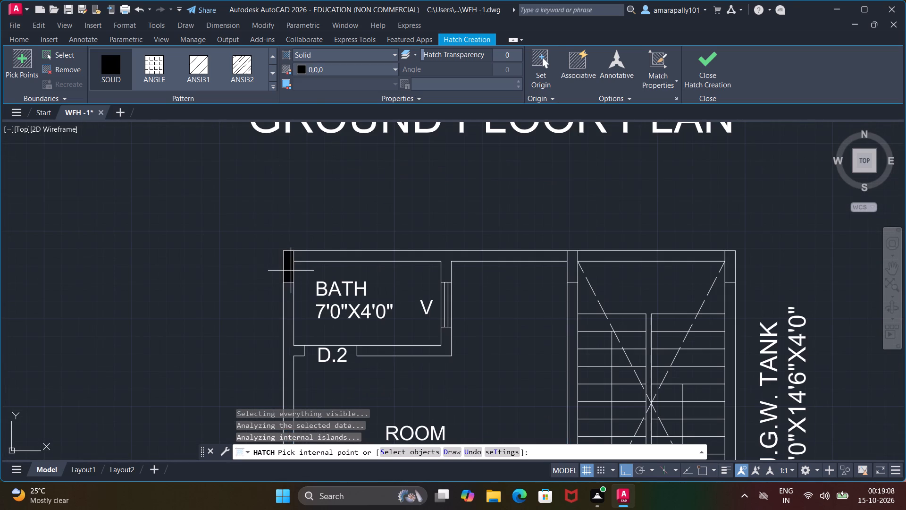
pyautogui.click(291, 271)
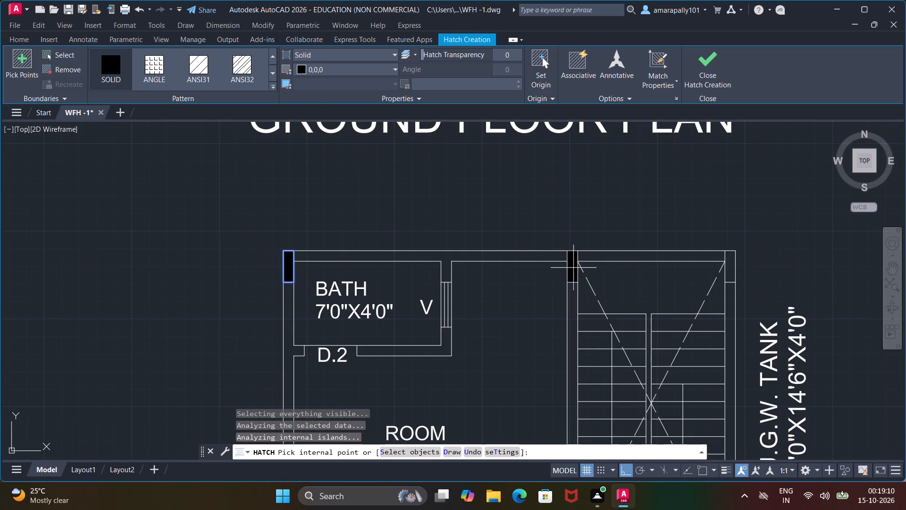
pyautogui.click(574, 267)
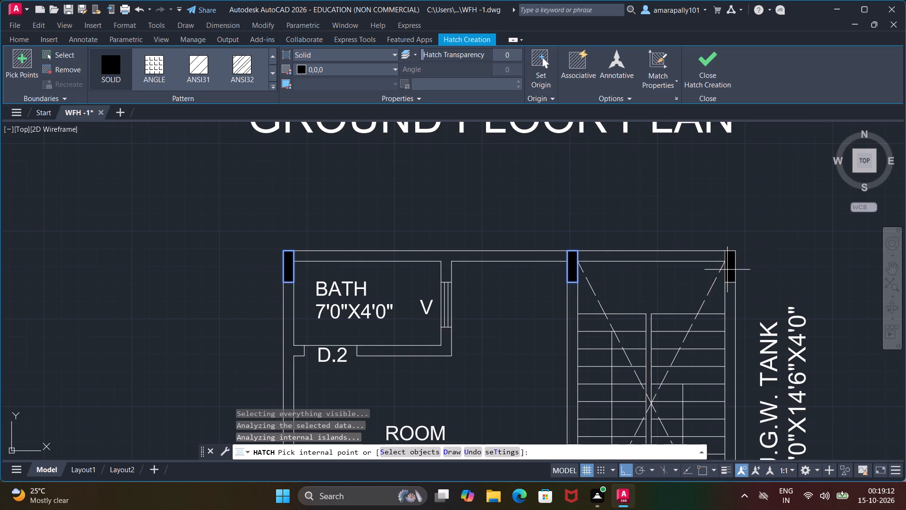
pyautogui.click(727, 270)
# Add the ground floor plan's three columns along the W1 window and gate wall to the solid black hatch.
pyautogui.scroll(-1, 644, 204)
pyautogui.moveTo(644, 204); pyautogui.dragTo(638, 370, button='middle')
pyautogui.scroll(-1, 638, 326)
pyautogui.scroll(3, 673, 305)
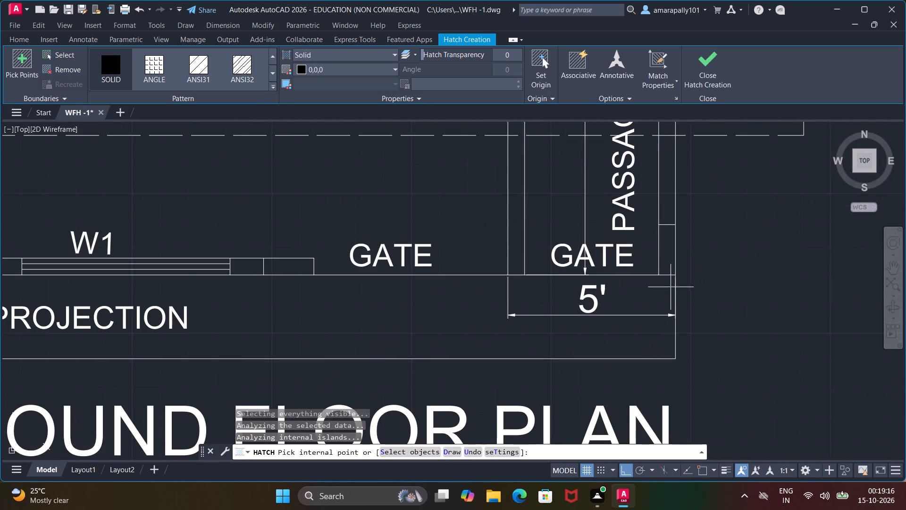
pyautogui.click(669, 257)
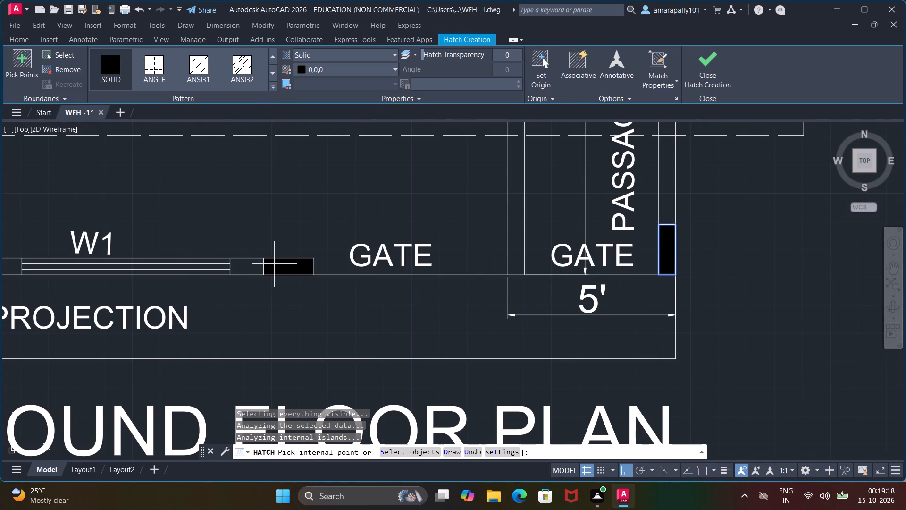
pyautogui.click(274, 264)
pyautogui.scroll(-4, 273, 263)
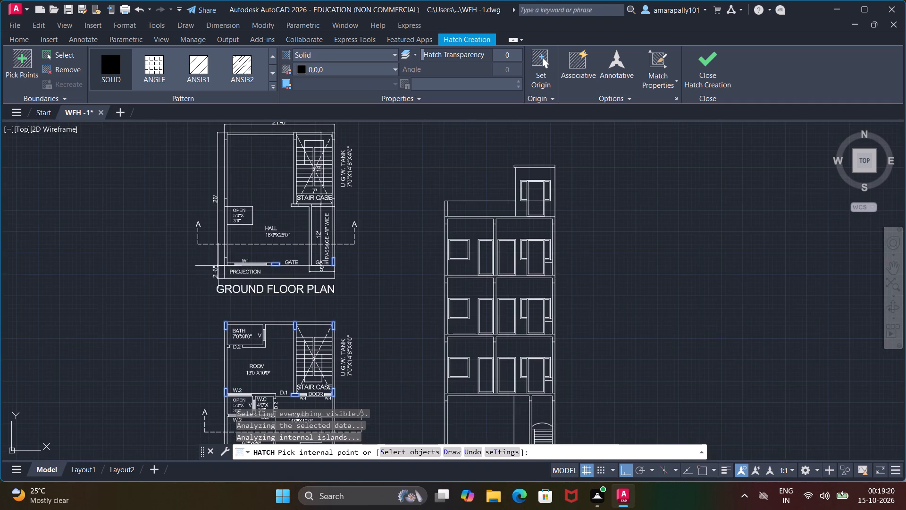
pyautogui.scroll(3, 218, 266)
pyautogui.click(249, 254)
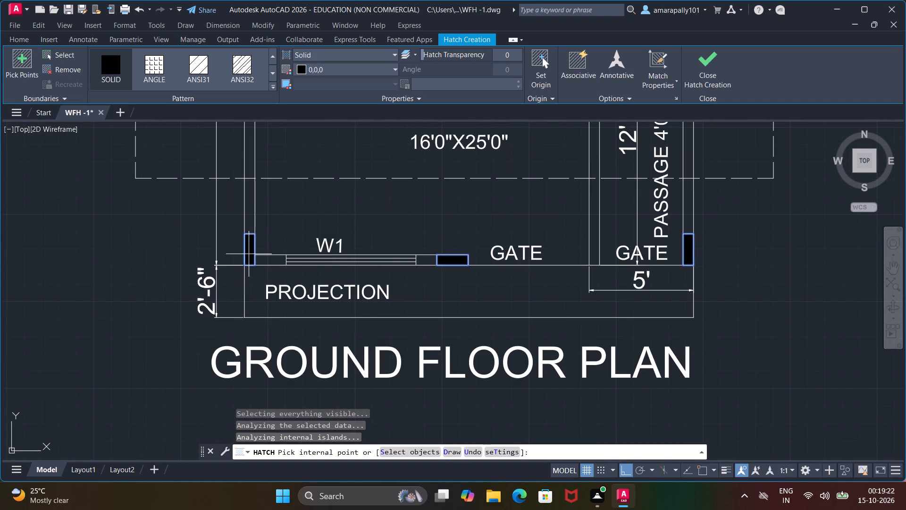
# Add the ground floor plan's three middle columns, beside the OPEN area and at both lower corners of the stair case, to the hatch.
pyautogui.scroll(-2, 269, 244)
pyautogui.moveTo(297, 210); pyautogui.dragTo(299, 236, button='middle')
pyautogui.moveTo(299, 241); pyautogui.dragTo(292, 302, button='middle')
pyautogui.moveTo(290, 312); pyautogui.dragTo(285, 338, button='middle')
pyautogui.moveTo(283, 344); pyautogui.dragTo(280, 370, button='middle')
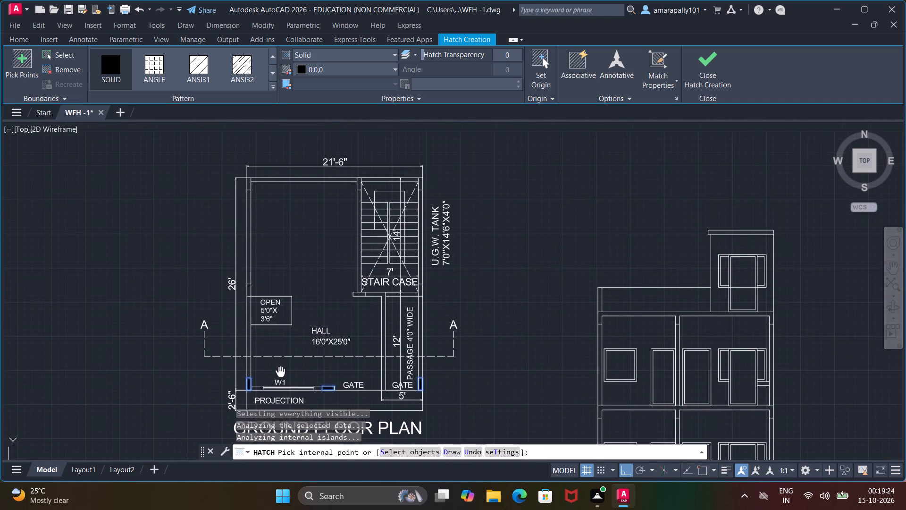
pyautogui.scroll(2, 236, 286)
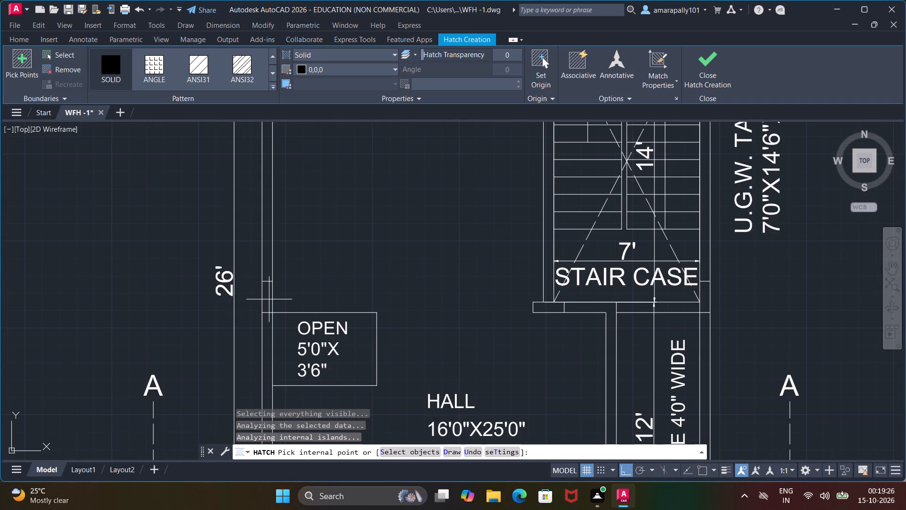
pyautogui.click(266, 310)
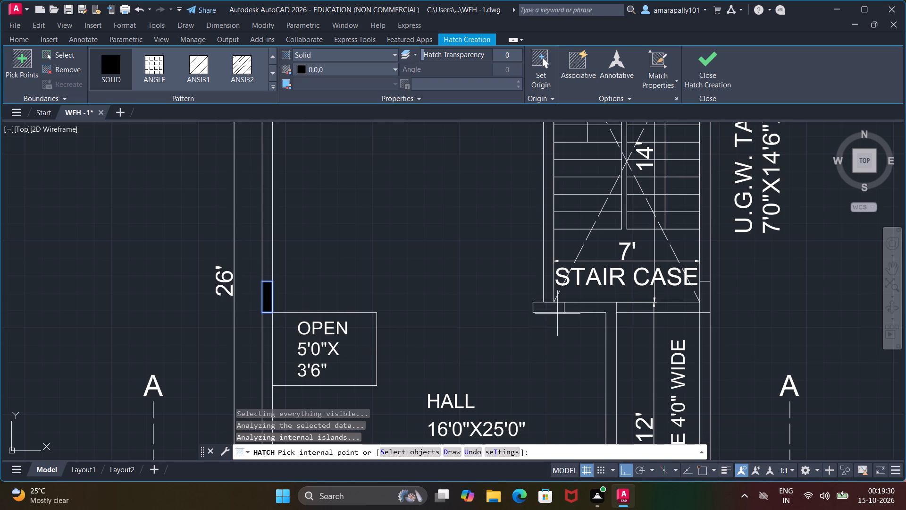
pyautogui.click(554, 311)
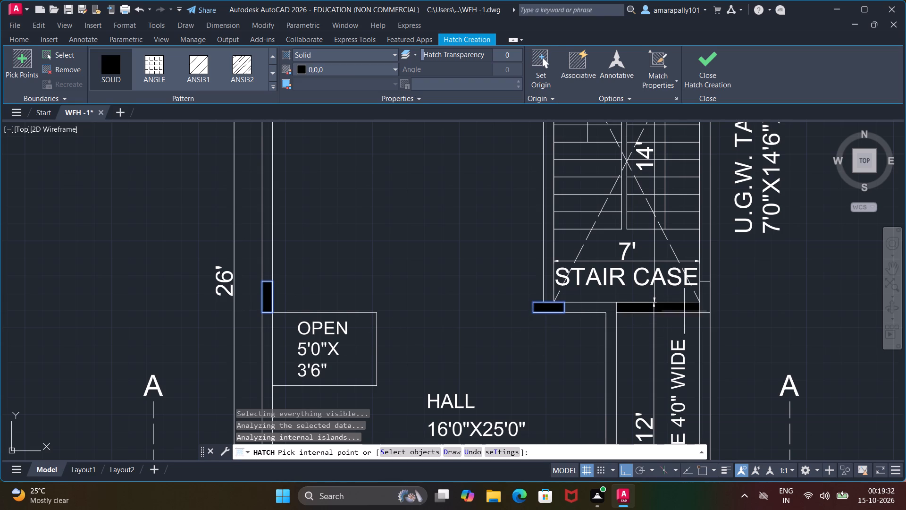
pyautogui.click(703, 306)
# Add the ground floor plan's three columns along the outer wall under the 21'-6" dimension to the hatch and finish it.
pyautogui.scroll(-1, 600, 276)
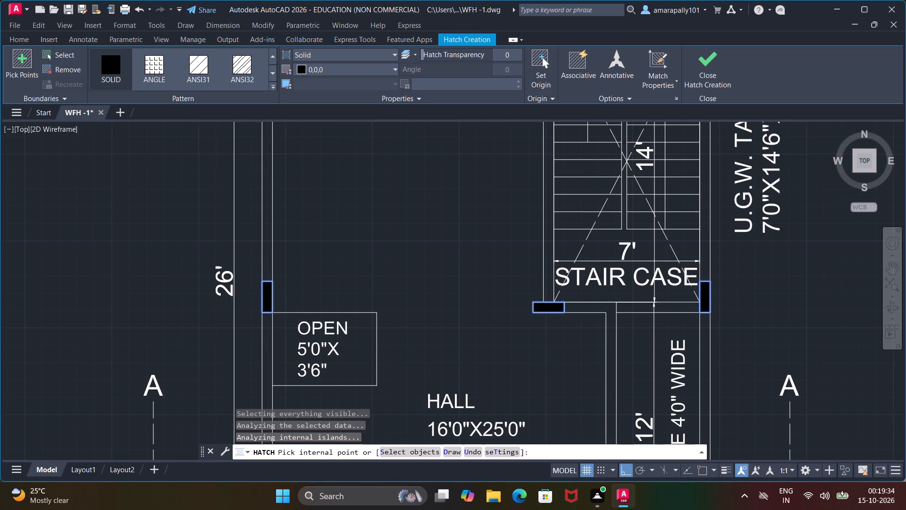
pyautogui.moveTo(556, 255); pyautogui.dragTo(550, 434, button='middle')
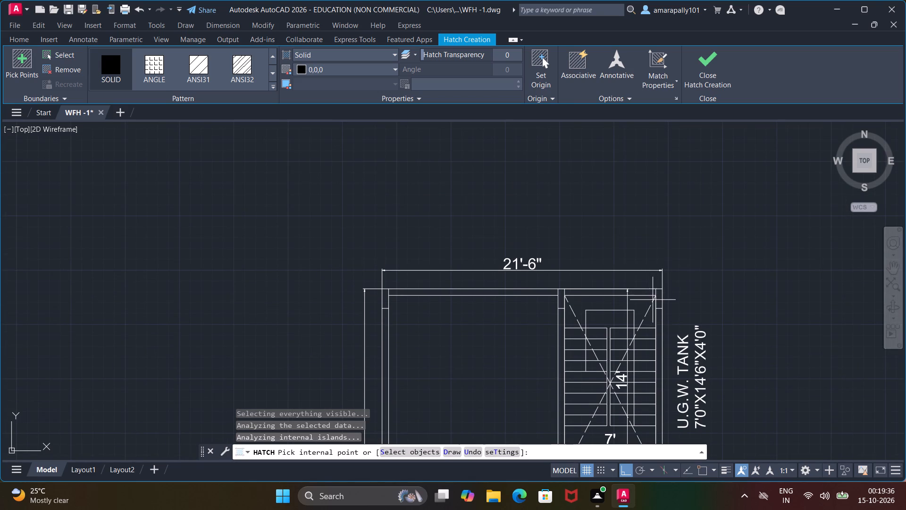
pyautogui.scroll(1, 653, 300)
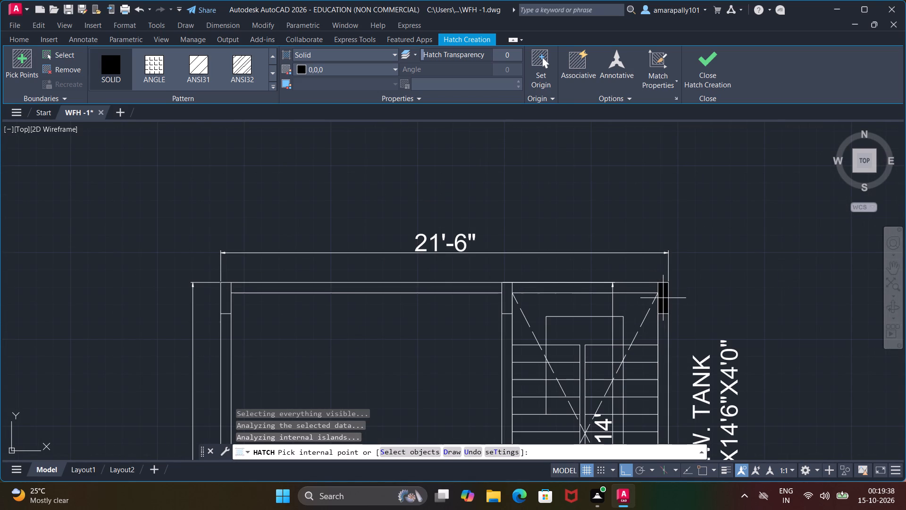
pyautogui.click(663, 298)
pyautogui.click(503, 295)
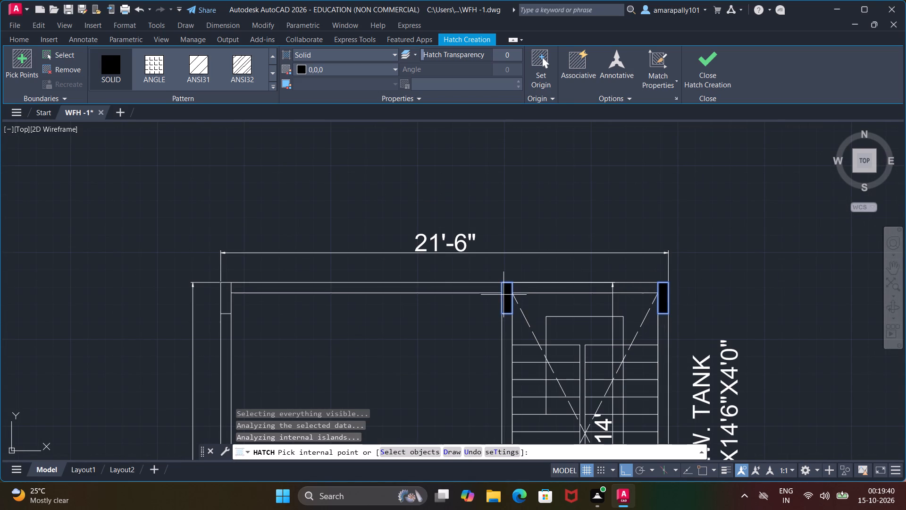
pyautogui.click(228, 292)
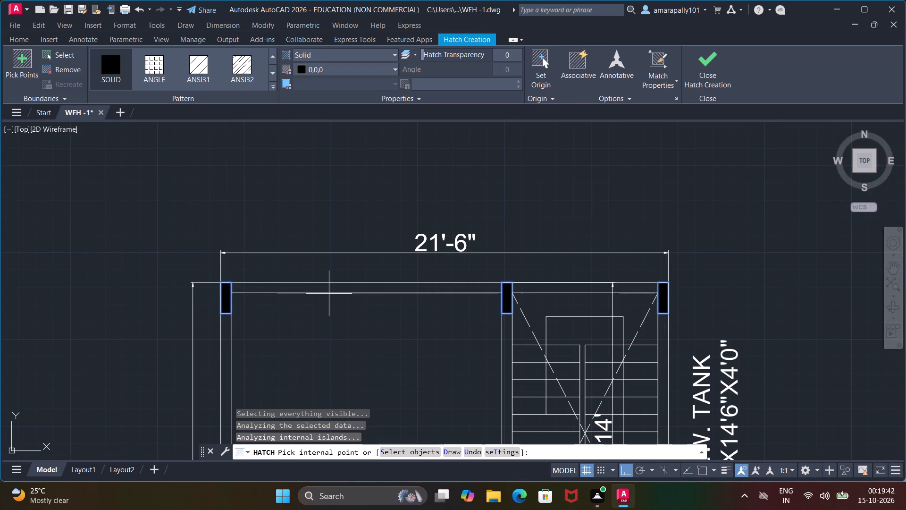
pyautogui.scroll(-2, 329, 294)
pyautogui.scroll(-3, 391, 344)
pyautogui.moveTo(440, 367); pyautogui.dragTo(443, 365, button='middle')
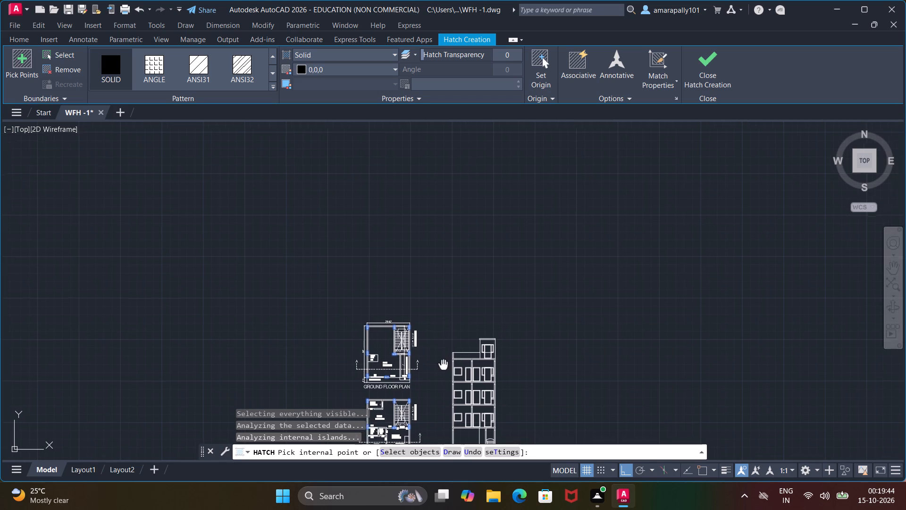
pyautogui.moveTo(443, 365); pyautogui.dragTo(404, 256, button='middle')
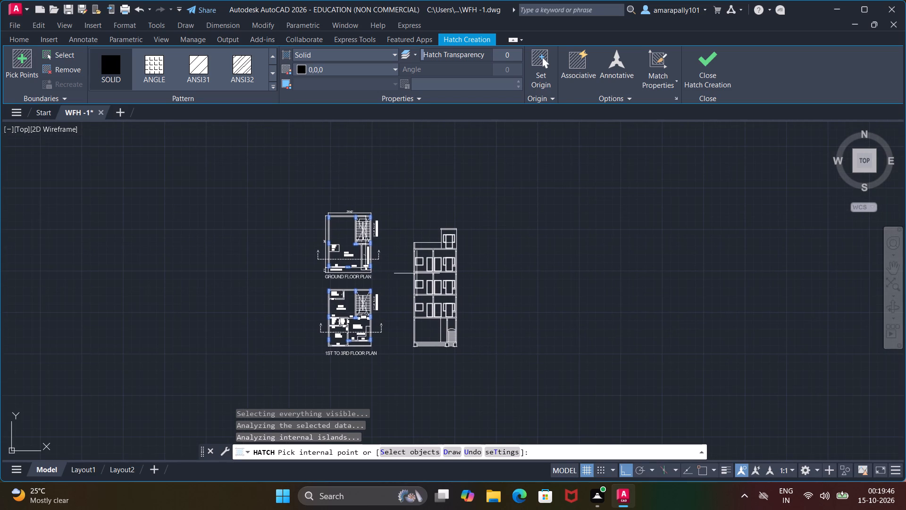
pyautogui.press('Escape')
pyautogui.press('Escape')
pyautogui.press('Escape')
# Move the whole building section horizontally about 43 ft farther away from the floor plans, using its lower corner as base point.
pyautogui.scroll(2, 408, 230)
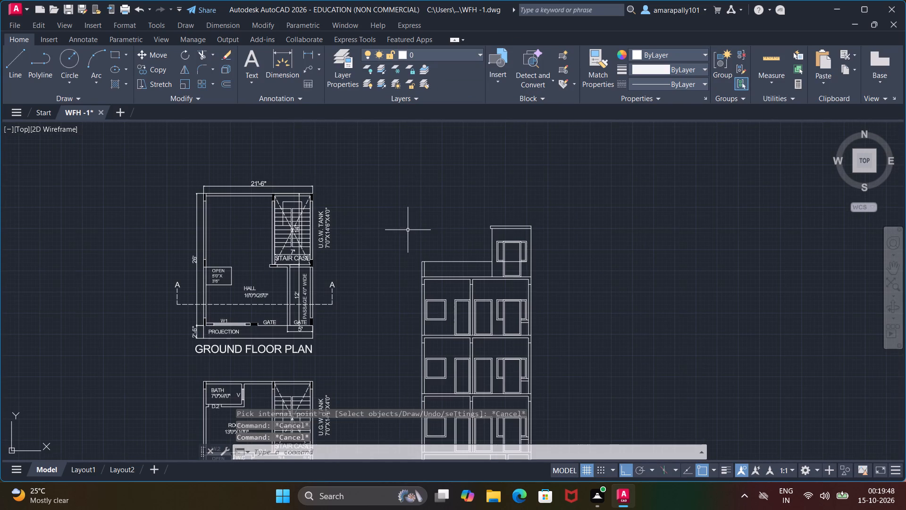
pyautogui.scroll(3, 254, 249)
pyautogui.scroll(-6, 296, 244)
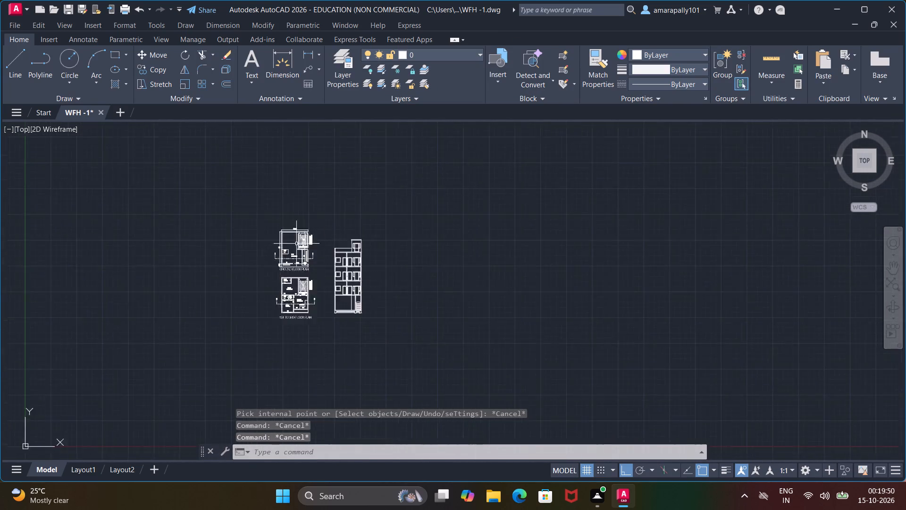
pyautogui.scroll(-1, 296, 244)
pyautogui.scroll(4, 307, 242)
pyautogui.click(353, 204)
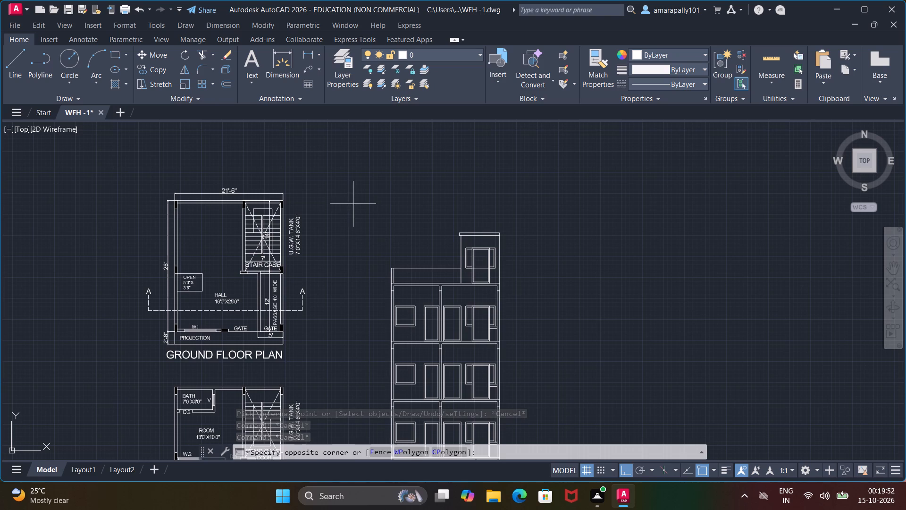
pyautogui.scroll(-5, 468, 328)
pyautogui.scroll(3, 505, 379)
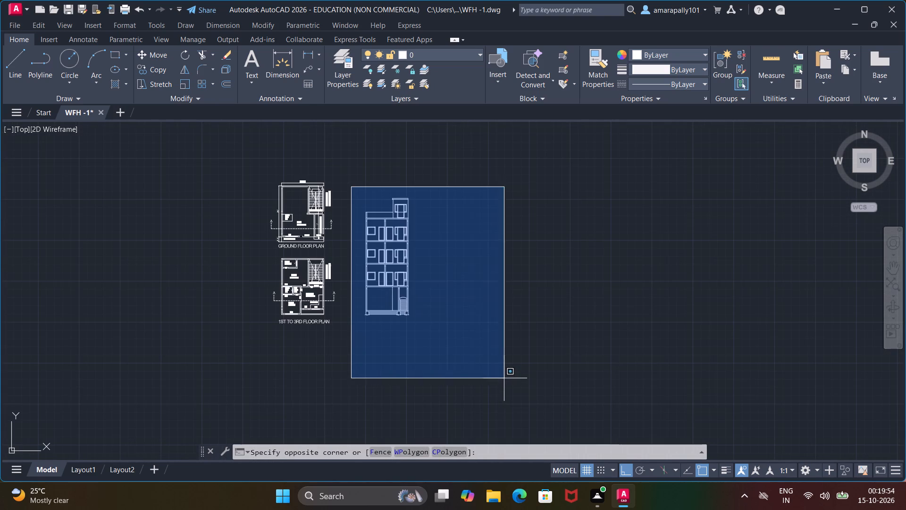
pyautogui.click(440, 336)
pyautogui.rightClick(436, 333)
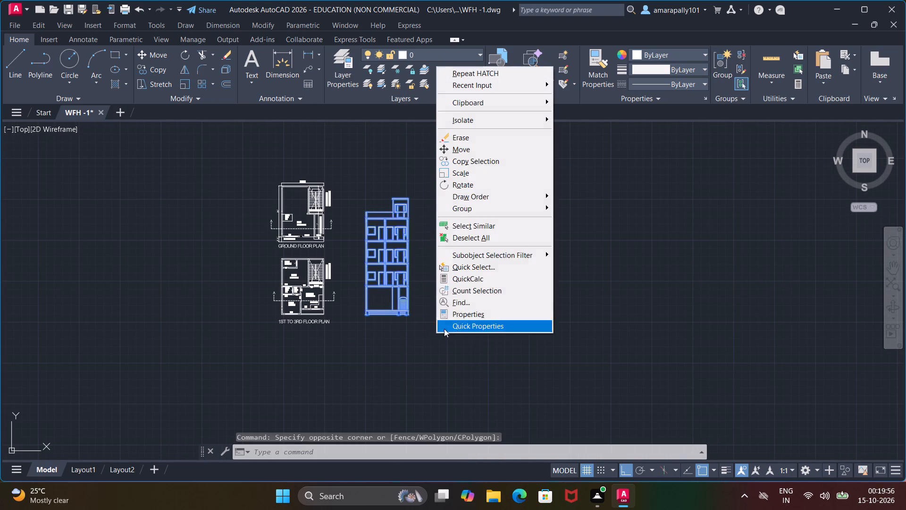
pyautogui.click(486, 146)
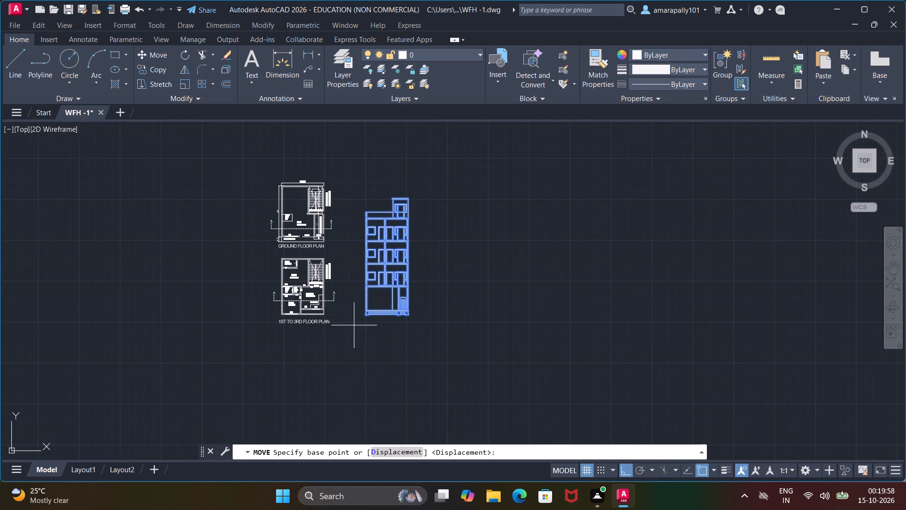
pyautogui.scroll(3, 354, 325)
pyautogui.click(397, 288)
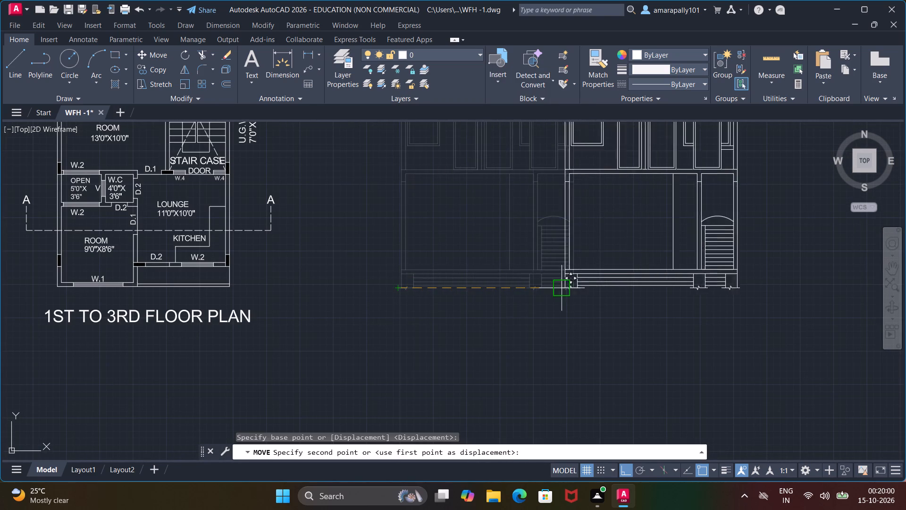
pyautogui.scroll(-3, 676, 305)
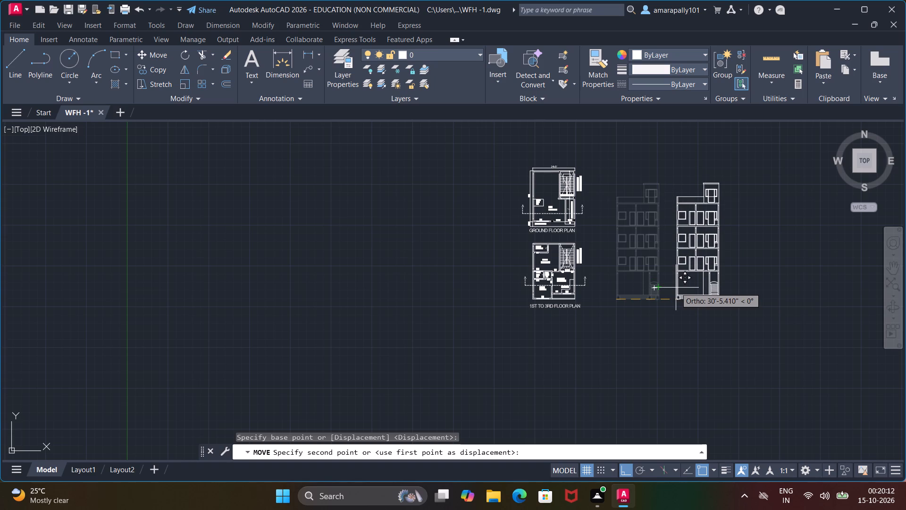
pyautogui.click(704, 280)
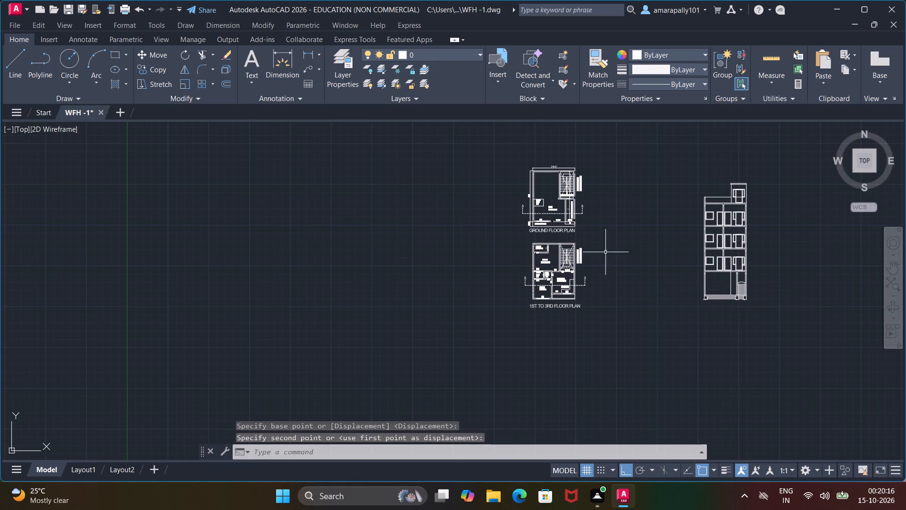
# Start a solid black hatch on the building section, filling the plinth slab and the slab with beams above the ground floor.
pyautogui.scroll(3, 688, 302)
pyautogui.moveTo(709, 297); pyautogui.dragTo(707, 297, button='middle')
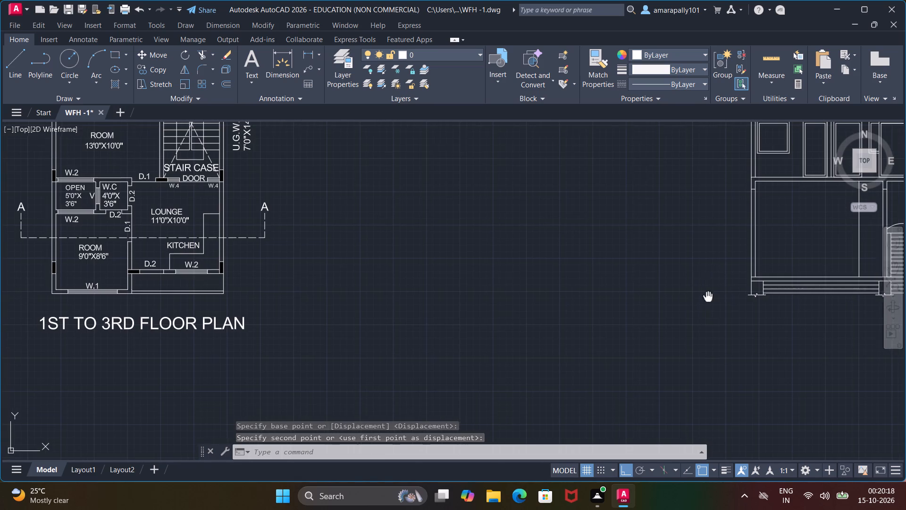
pyautogui.moveTo(707, 297); pyautogui.dragTo(356, 385, button='middle')
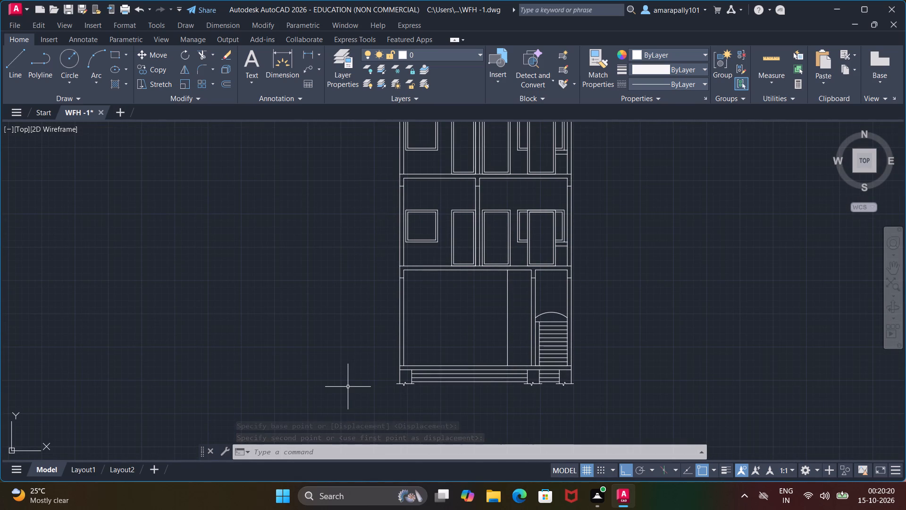
pyautogui.write('HATC')
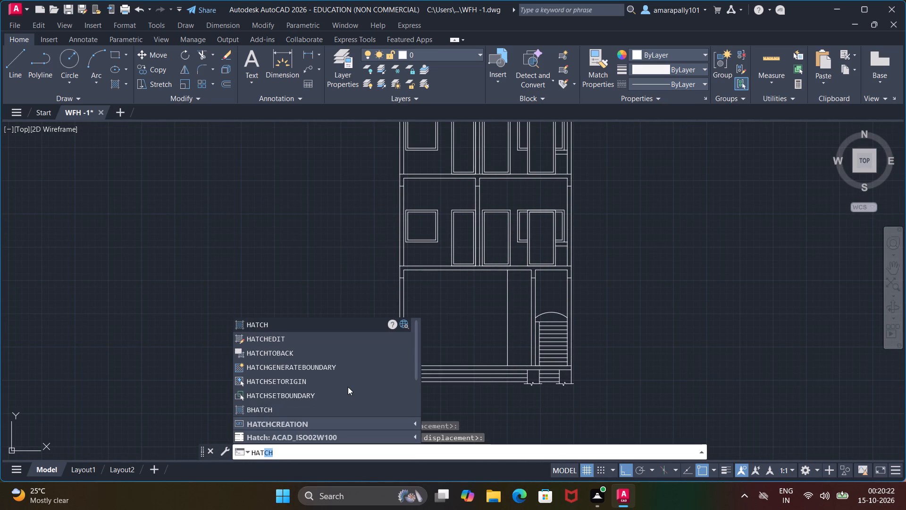
pyautogui.press('h')
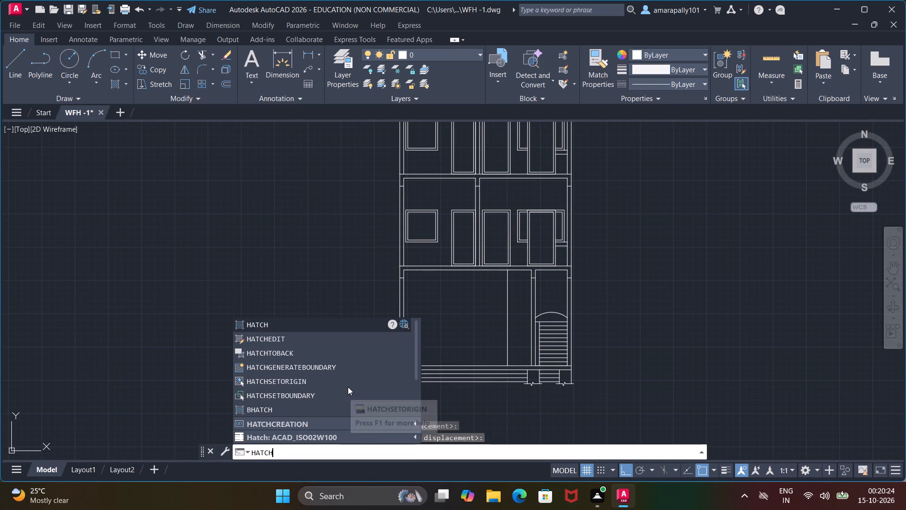
pyautogui.press('Return')
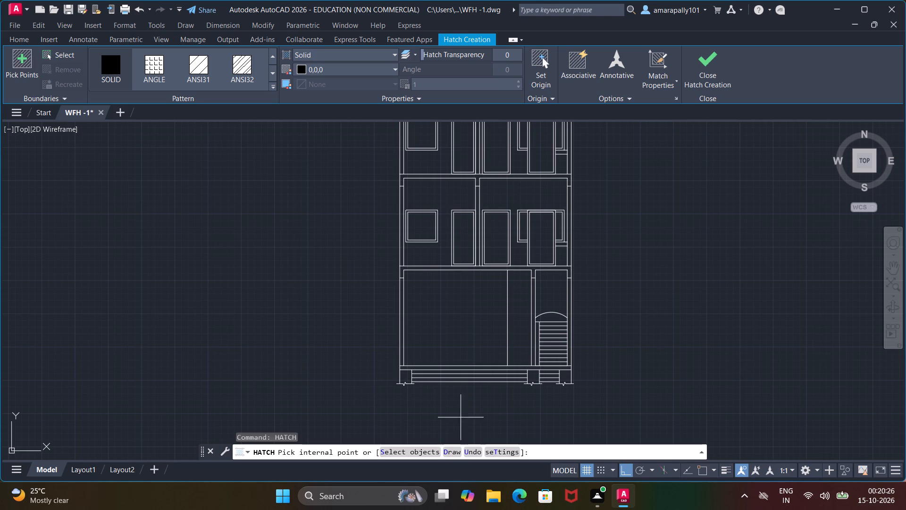
pyautogui.scroll(3, 470, 380)
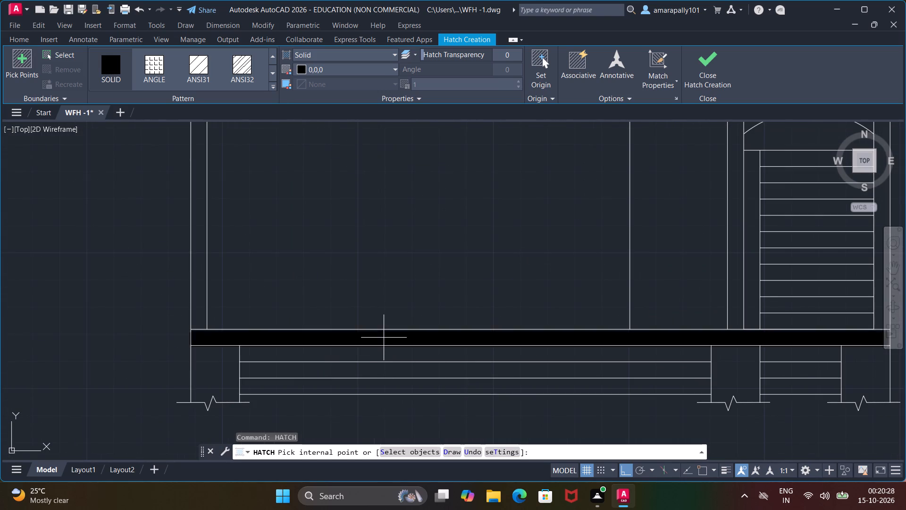
pyautogui.click(384, 337)
pyautogui.scroll(-2, 414, 301)
pyautogui.scroll(-2, 413, 253)
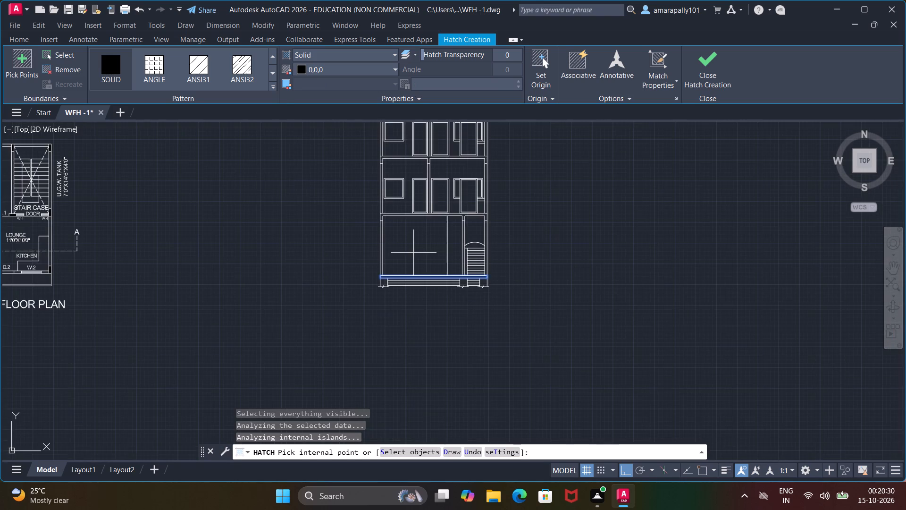
pyautogui.moveTo(413, 253); pyautogui.dragTo(405, 403, button='middle')
pyautogui.scroll(3, 409, 369)
pyautogui.click(446, 357)
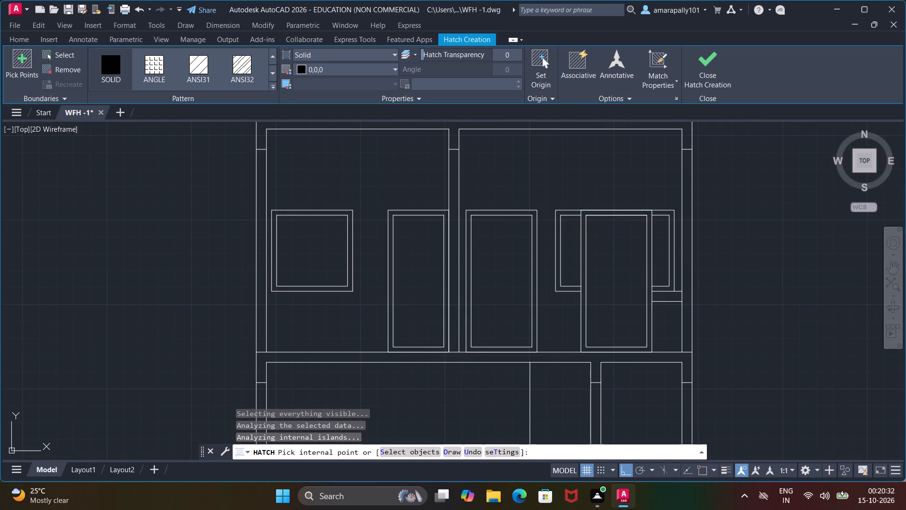
# Add the section's three upper slabs with their beams, up to the roof slab, to the solid black hatch and finish it.
pyautogui.moveTo(412, 225); pyautogui.dragTo(398, 382, button='middle')
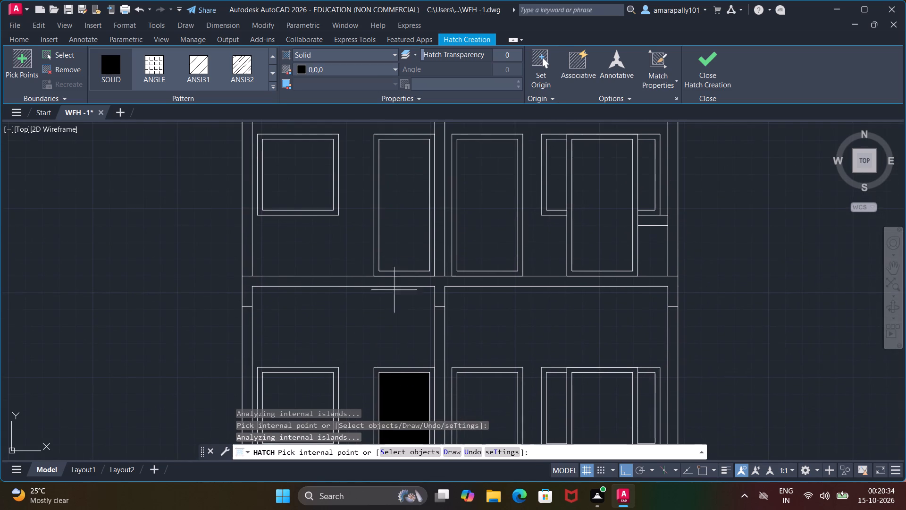
pyautogui.scroll(-2, 404, 384)
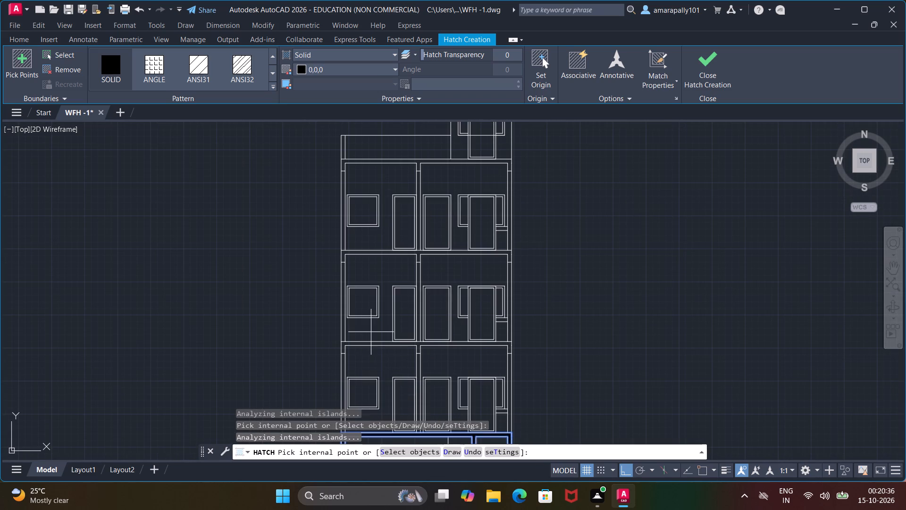
pyautogui.scroll(2, 368, 353)
pyautogui.click(375, 329)
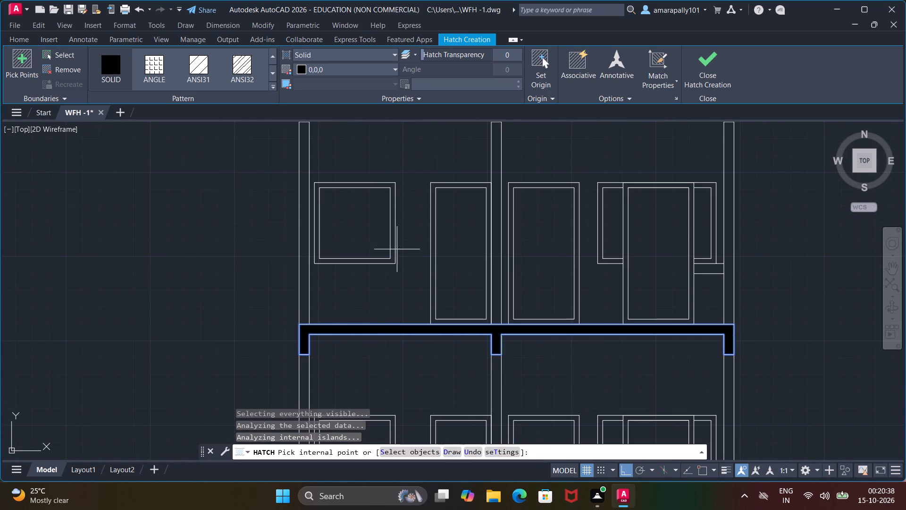
pyautogui.scroll(-1, 418, 210)
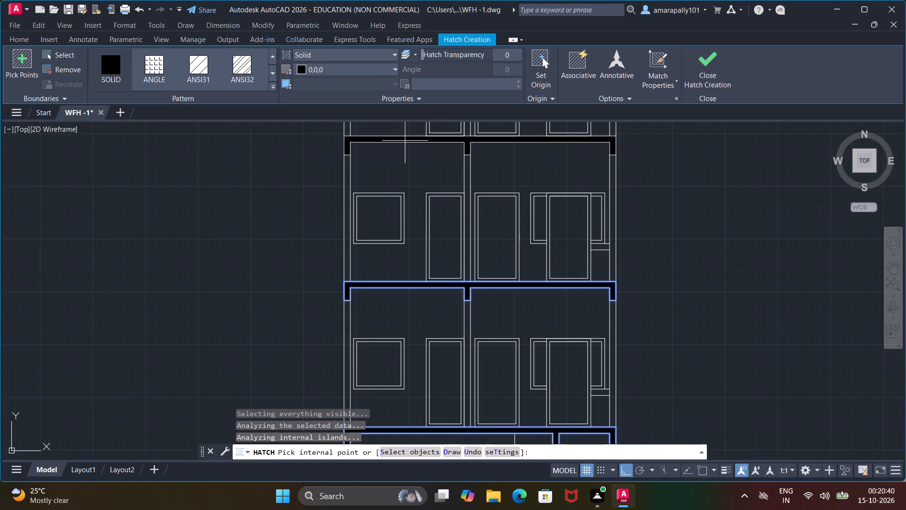
pyautogui.click(405, 141)
pyautogui.scroll(-2, 405, 141)
pyautogui.moveTo(405, 141); pyautogui.dragTo(406, 269, button='middle')
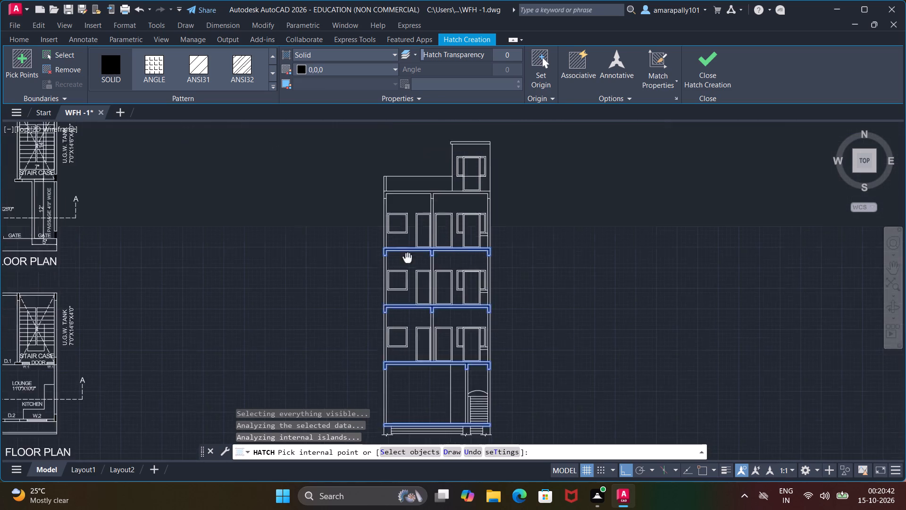
pyautogui.moveTo(406, 269); pyautogui.dragTo(403, 314, button='middle')
pyautogui.scroll(3, 401, 266)
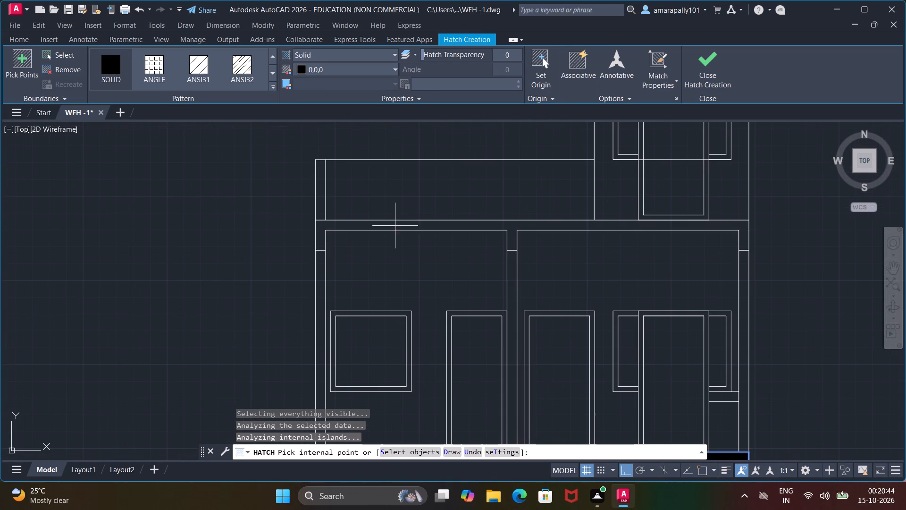
pyautogui.click(395, 225)
pyautogui.scroll(-2, 433, 262)
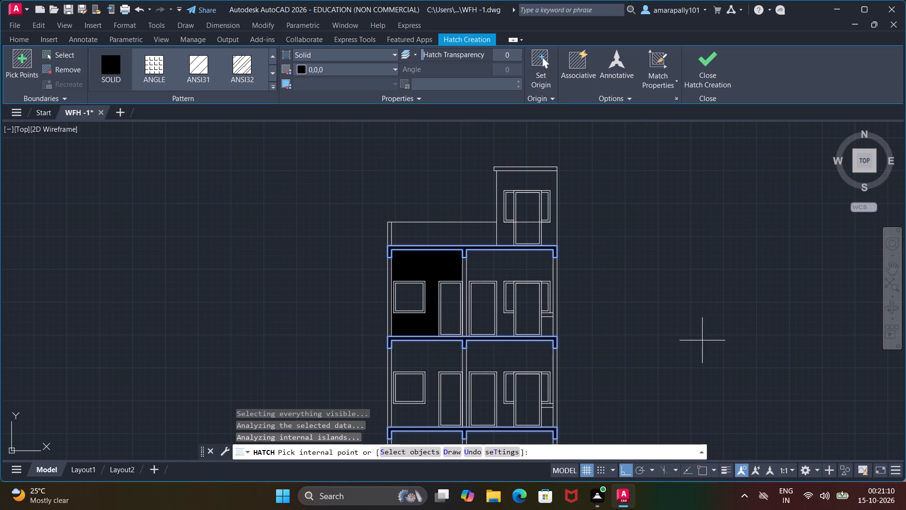
pyautogui.press('Escape')
# Examine the hatched slabs and beams of the building section and its spacing from the two floor plans.
pyautogui.scroll(2, 459, 272)
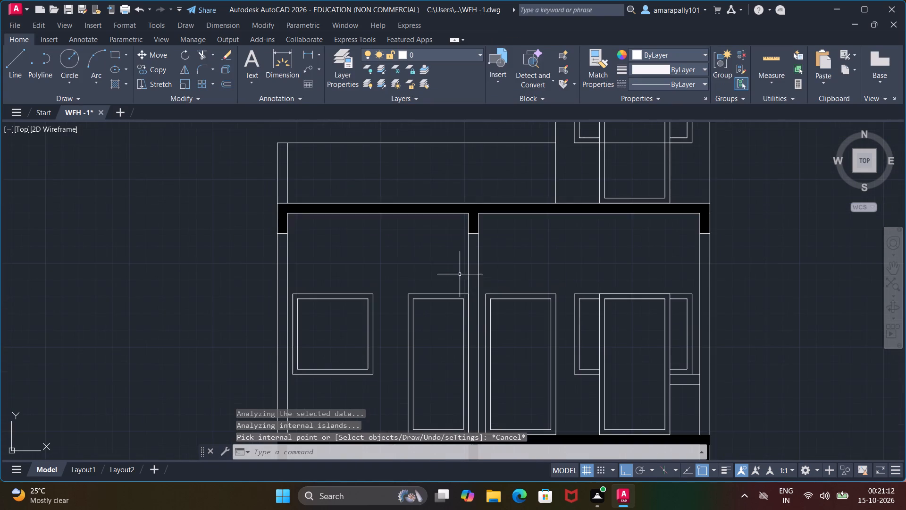
pyautogui.scroll(-2, 496, 332)
pyautogui.press('Escape')
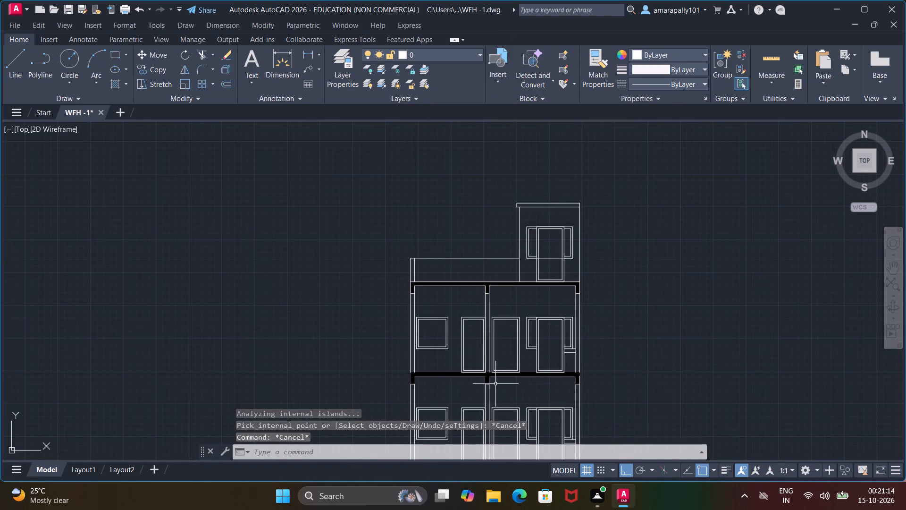
pyautogui.scroll(2, 495, 384)
pyautogui.scroll(-3, 572, 380)
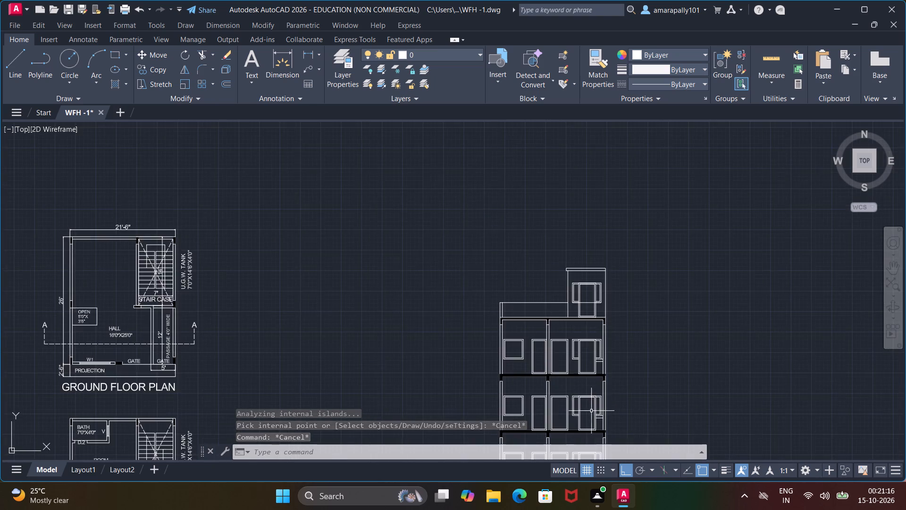
pyautogui.scroll(-1, 591, 411)
pyautogui.moveTo(591, 411); pyautogui.dragTo(571, 306, button='middle')
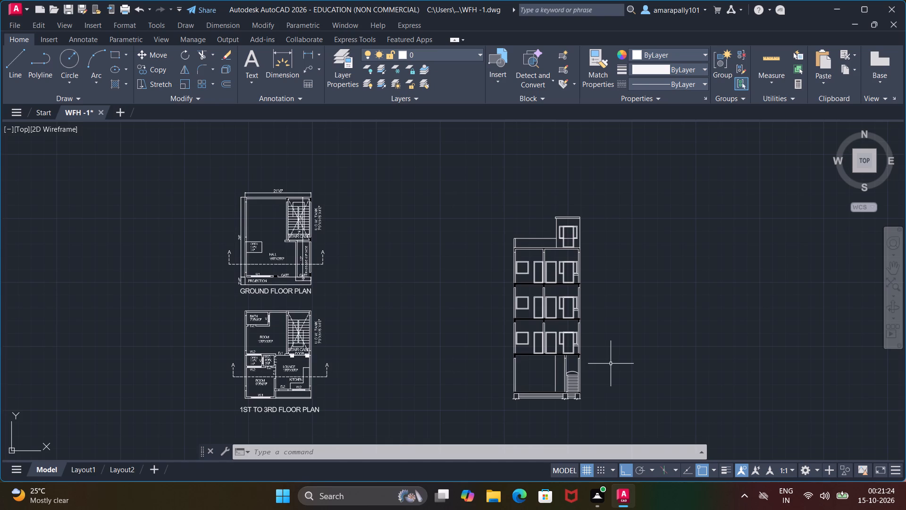
pyautogui.scroll(1, 611, 364)
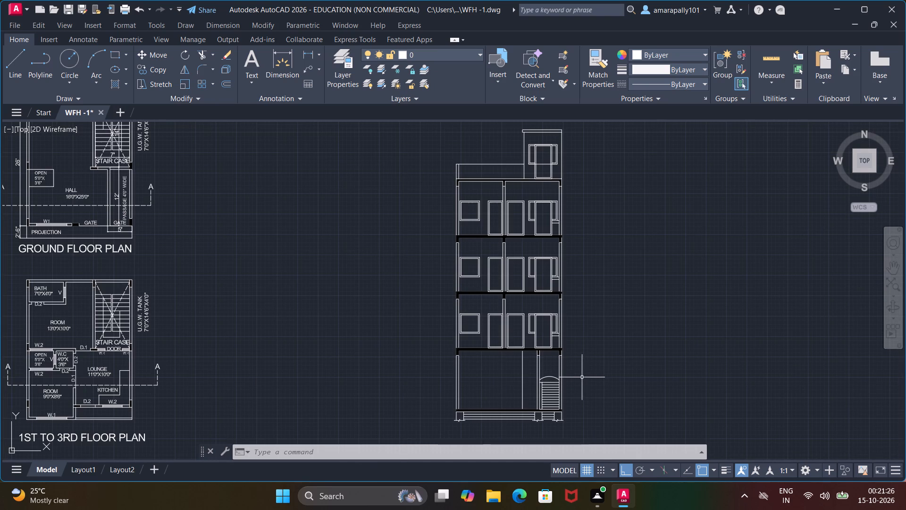
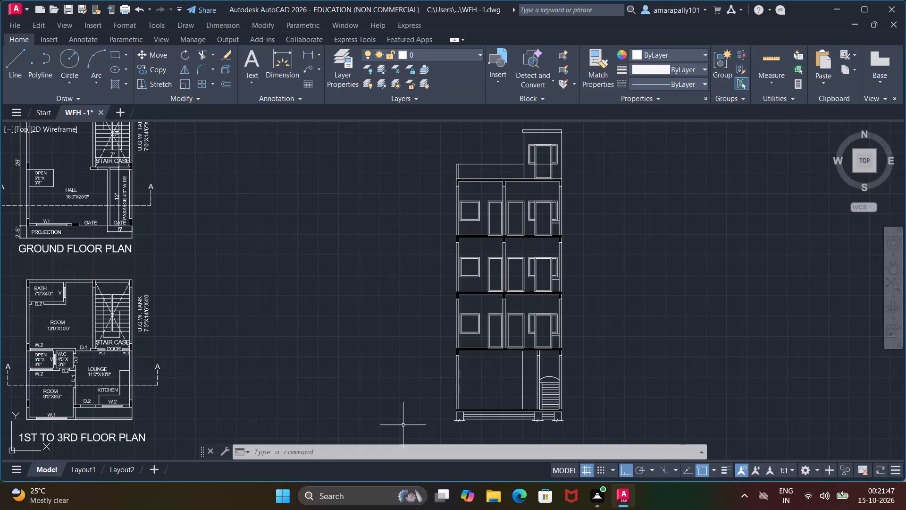
# Copy the whole building section horizontally about 41 ft towards the floor plans, using the lower corner of its plinth as base point.
pyautogui.scroll(-1, 403, 425)
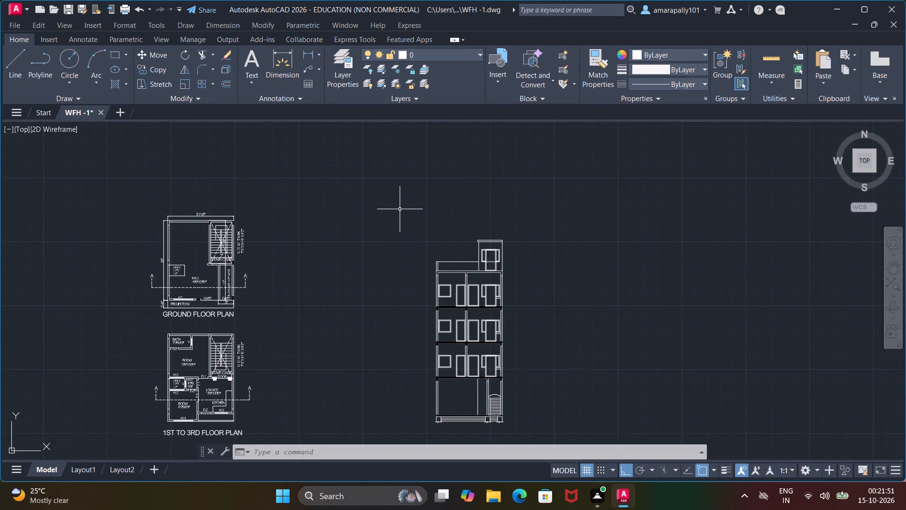
pyautogui.press('Escape')
pyautogui.press('Escape')
pyautogui.press('Escape')
pyautogui.press('Escape')
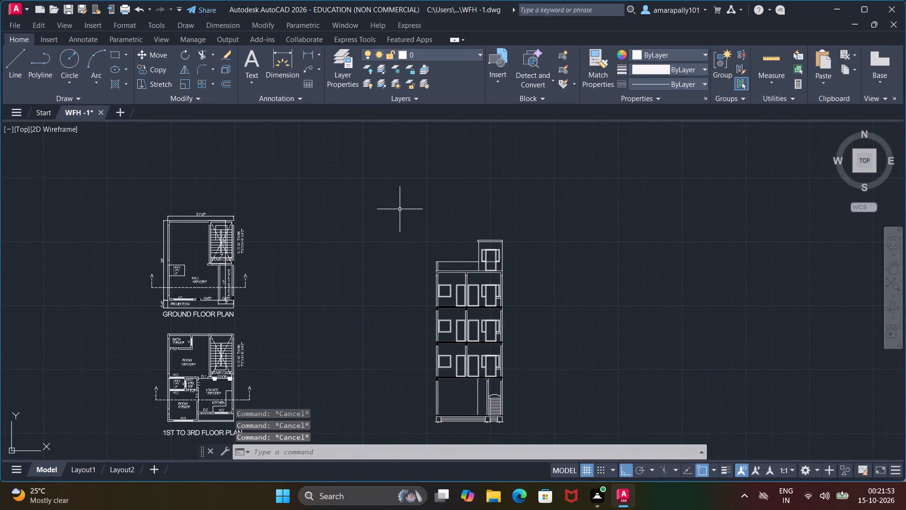
pyautogui.click(400, 209)
pyautogui.click(534, 436)
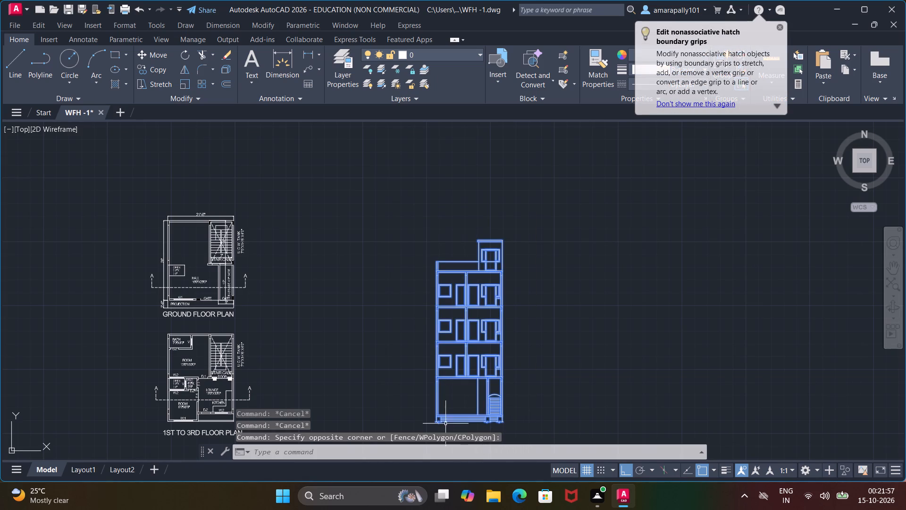
pyautogui.rightClick(385, 348)
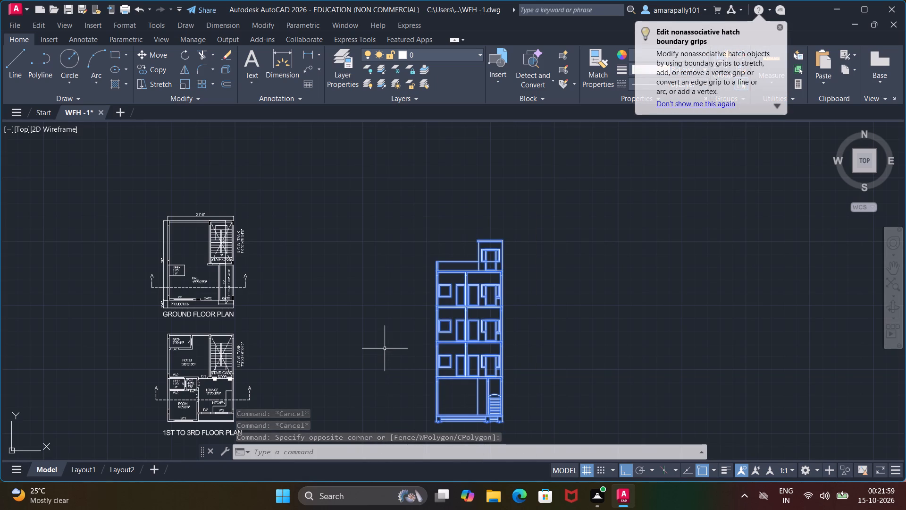
pyautogui.click(417, 173)
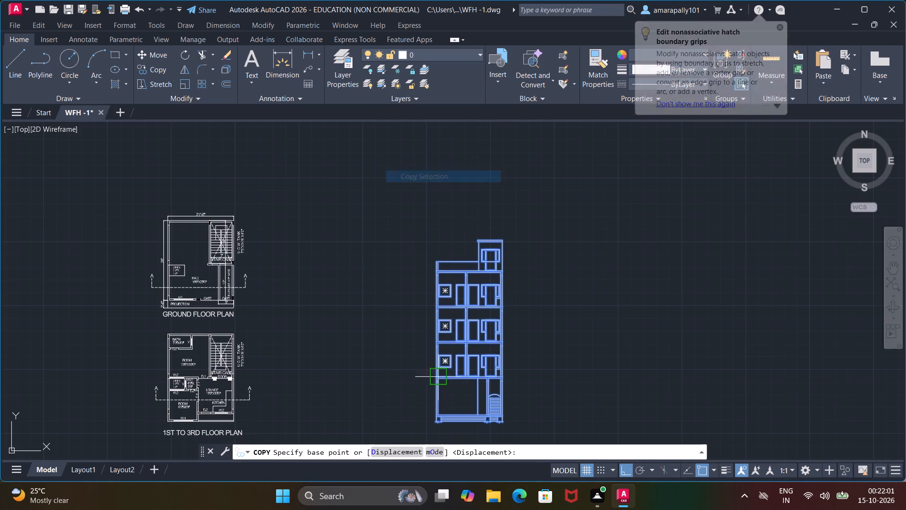
pyautogui.scroll(5, 440, 415)
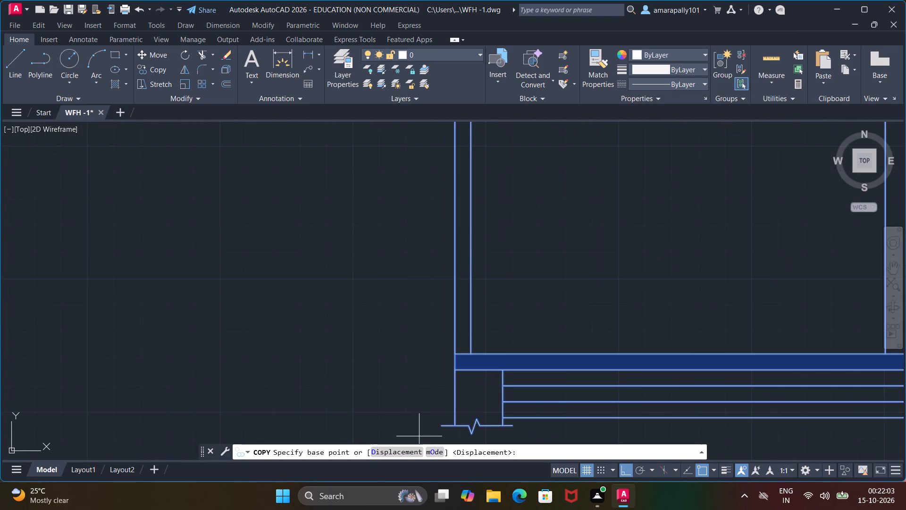
pyautogui.click(461, 424)
pyautogui.scroll(-1, 283, 407)
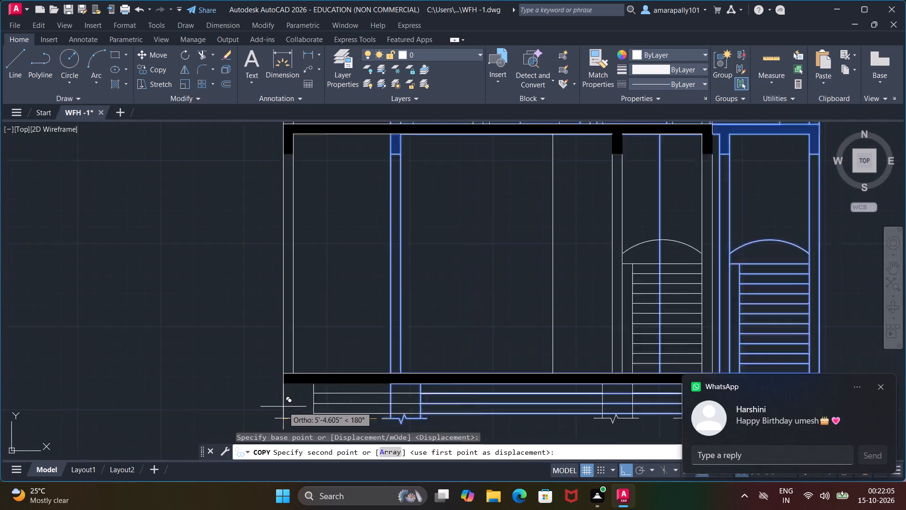
pyautogui.scroll(-1, 283, 407)
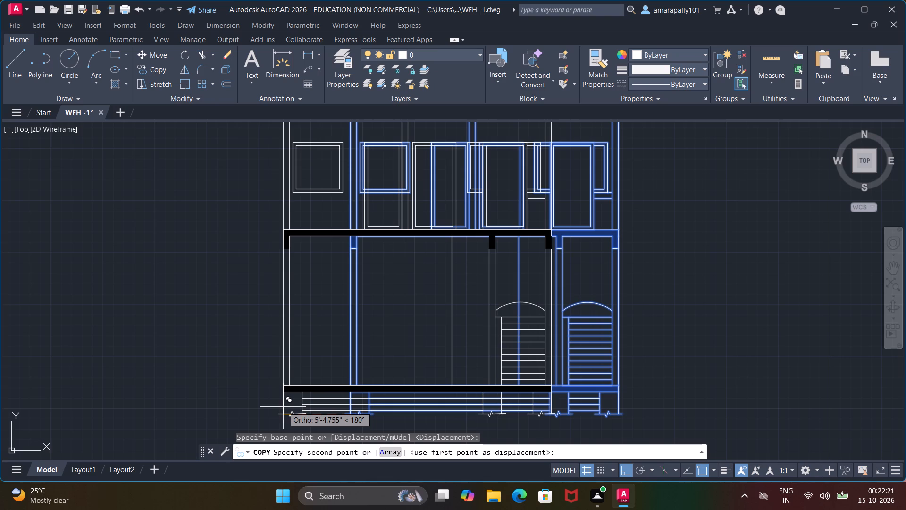
pyautogui.scroll(-1, 38, 459)
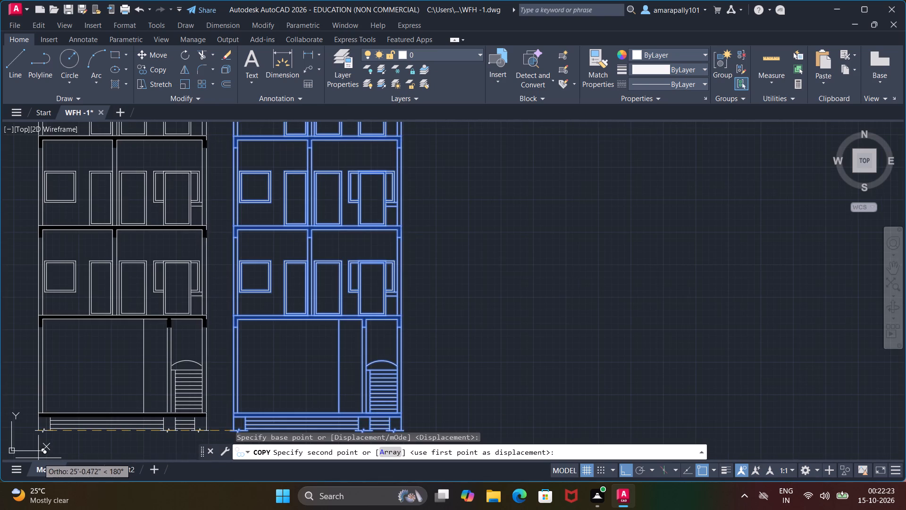
pyautogui.moveTo(41, 451); pyautogui.dragTo(232, 455, button='middle')
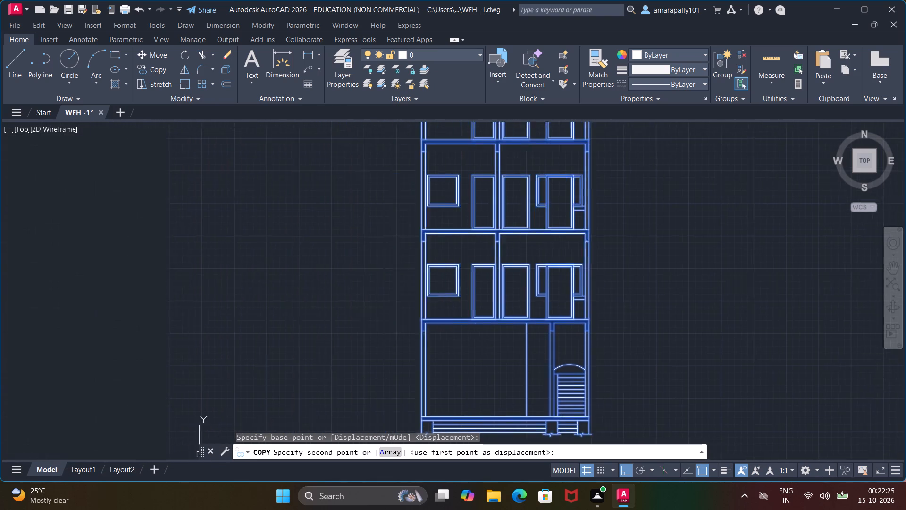
pyautogui.moveTo(232, 455); pyautogui.dragTo(304, 441, button='middle')
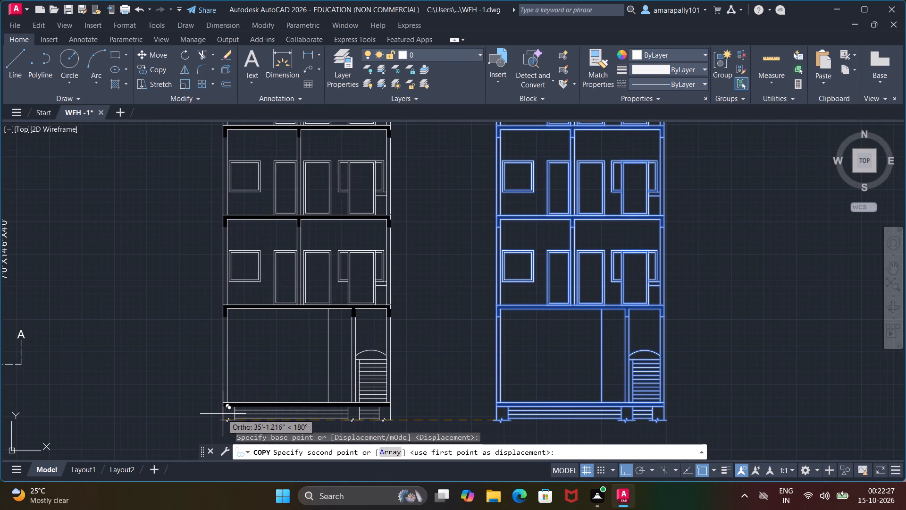
pyautogui.scroll(-1, 202, 413)
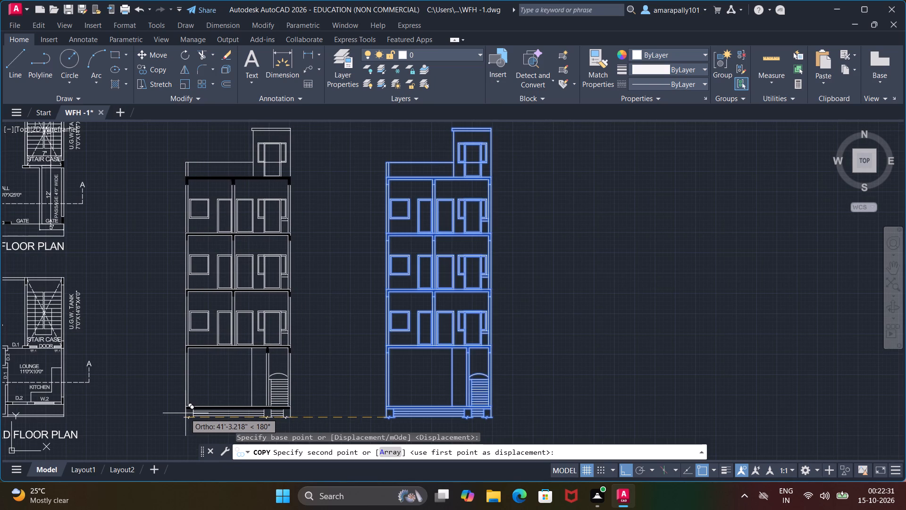
pyautogui.click(185, 413)
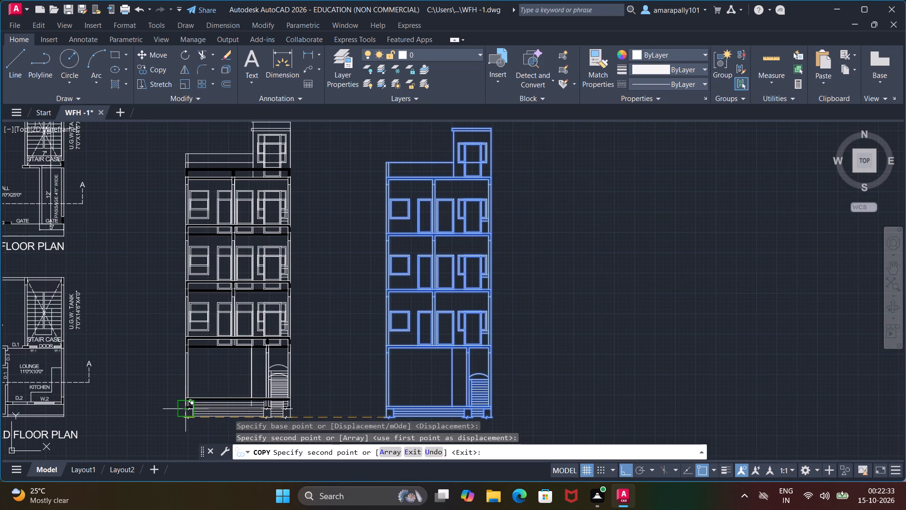
pyautogui.press('Escape')
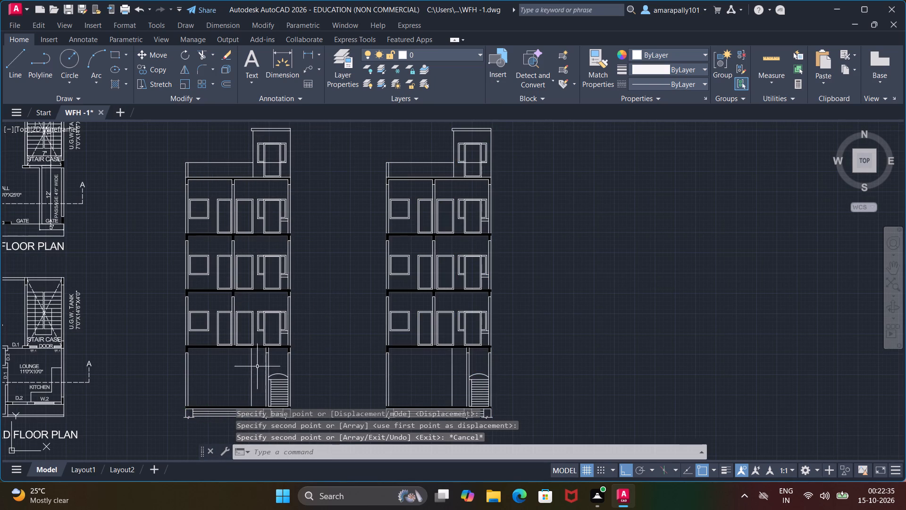
# Delete the solid black slab and beam hatch from the section copy nearest the floor plans.
pyautogui.scroll(1, 241, 363)
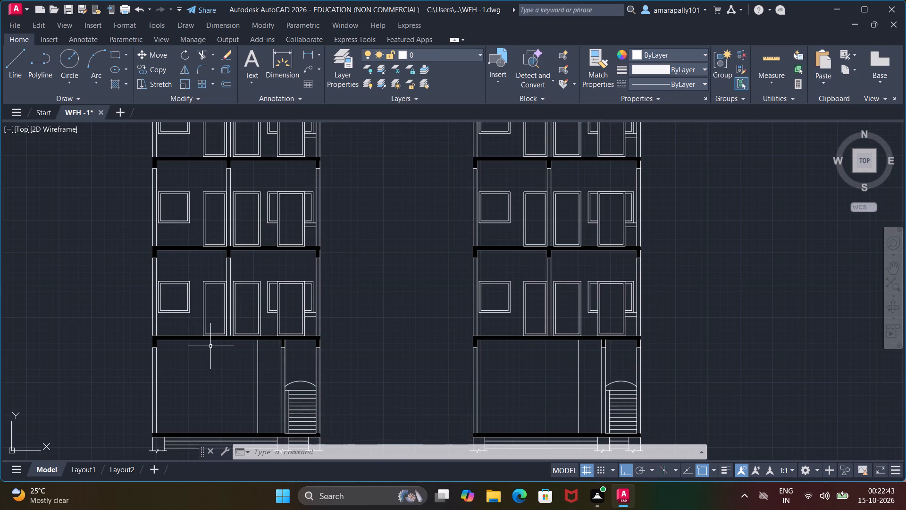
pyautogui.click(168, 338)
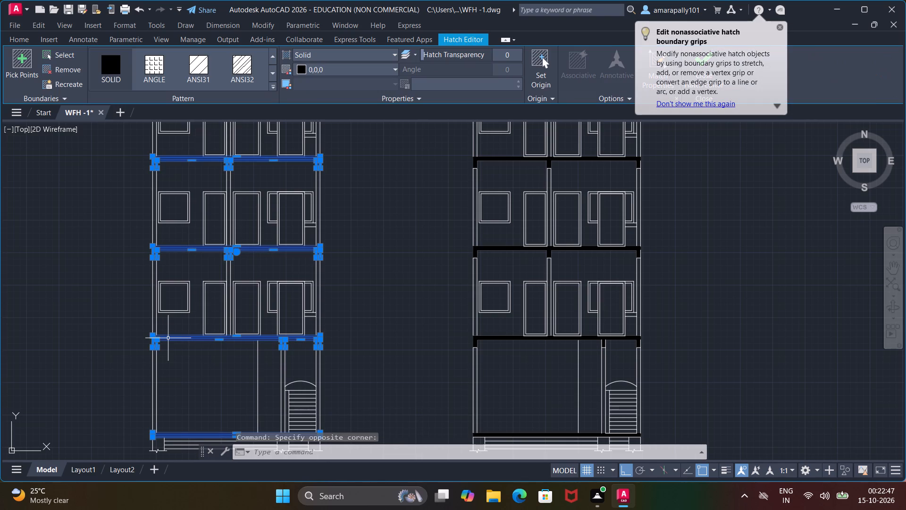
pyautogui.press('Delete')
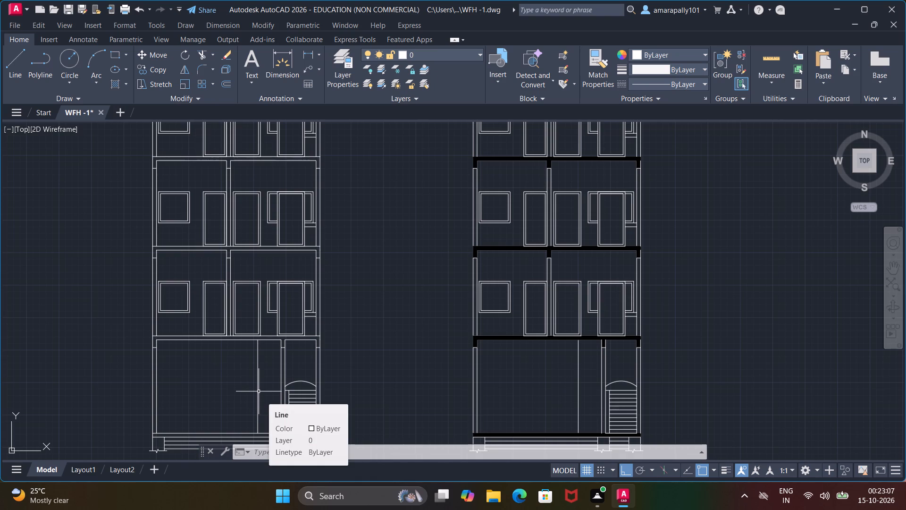
pyautogui.scroll(-4, 259, 391)
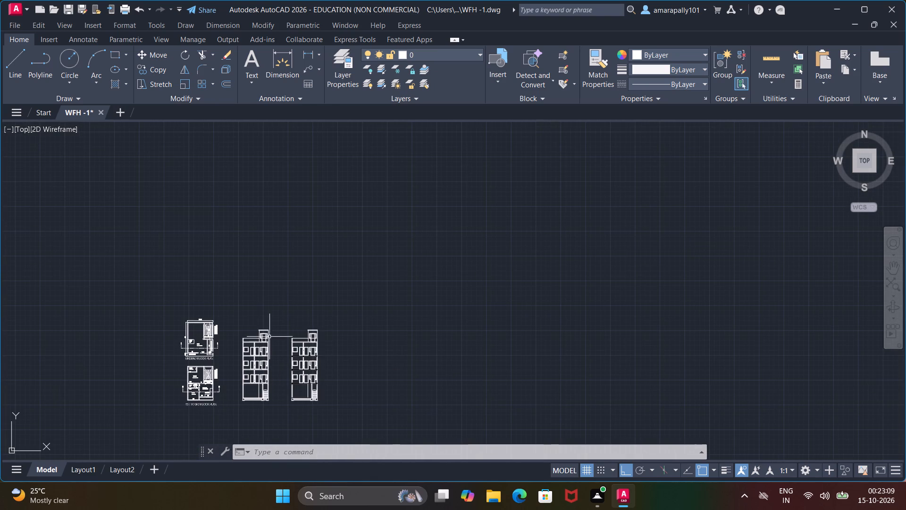
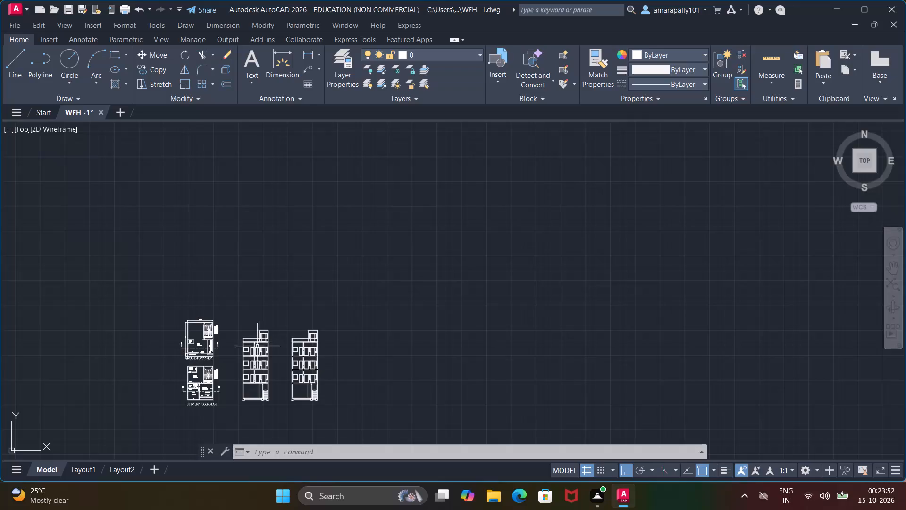
# Delete the whole unhatched section copy between the floor plans and the hatched section.
pyautogui.scroll(4, 251, 346)
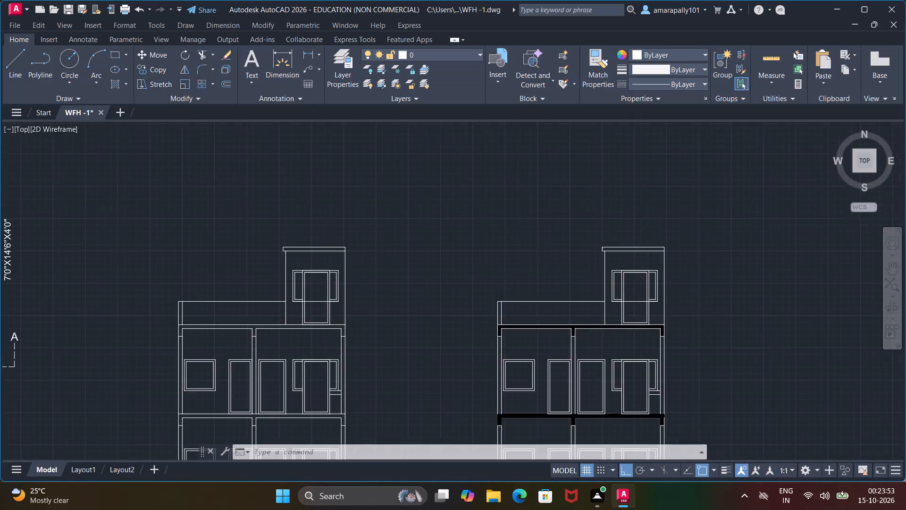
pyautogui.scroll(1, 263, 345)
pyautogui.scroll(-3, 280, 339)
pyautogui.moveTo(337, 356); pyautogui.dragTo(418, 245, button='middle')
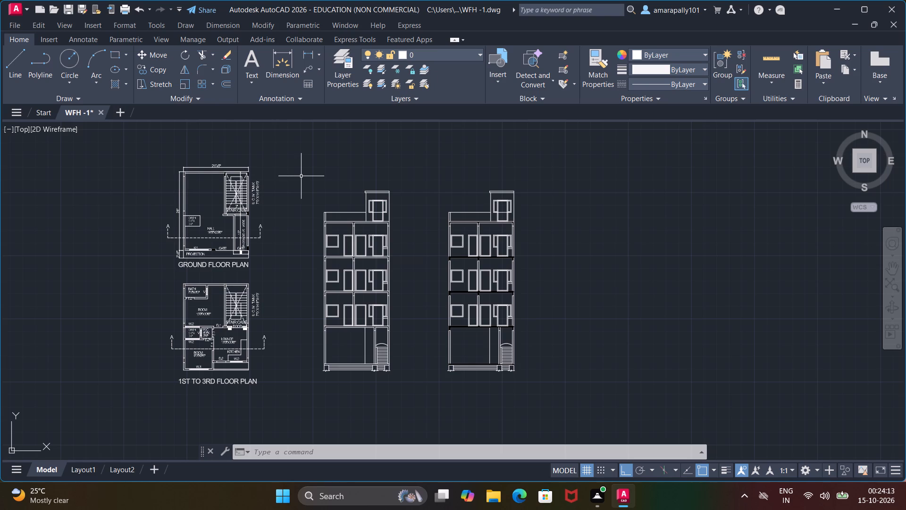
pyautogui.click(297, 168)
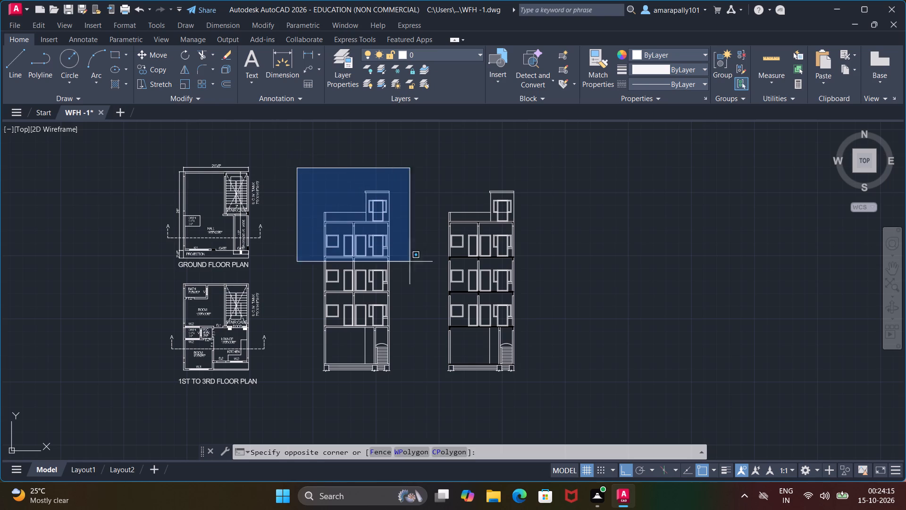
pyautogui.click(423, 402)
pyautogui.press('Delete')
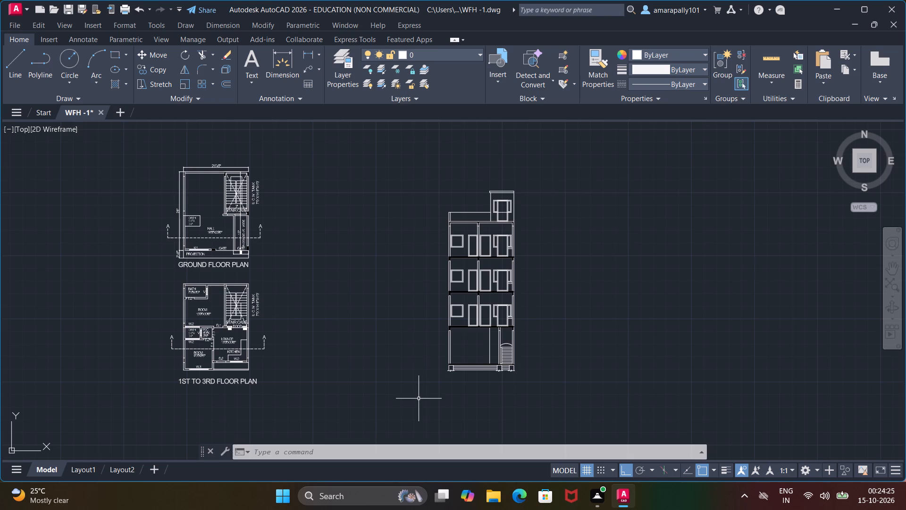
# Draw a 21'6" horizontal base line towards the floor plans, level with the section's base and starting about 10'-5" from its plinth corner.
pyautogui.press('l')
pyautogui.press('Return')
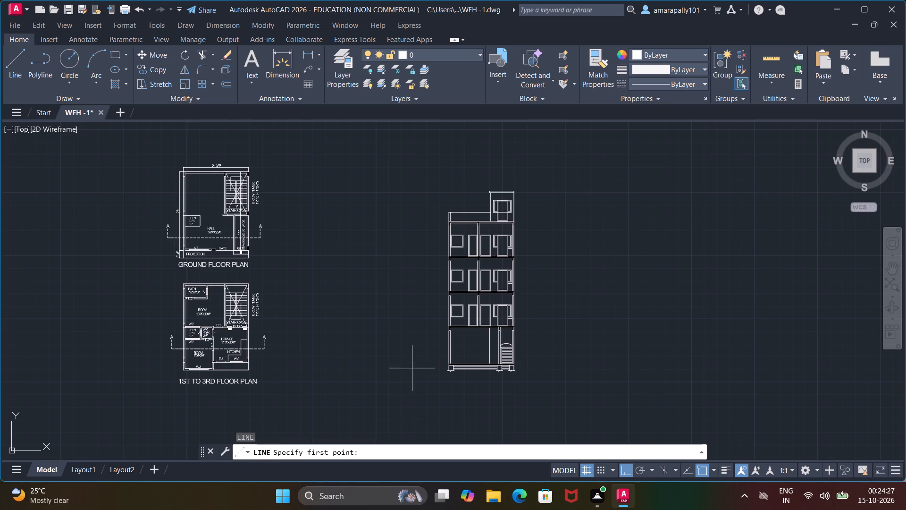
pyautogui.scroll(3, 442, 370)
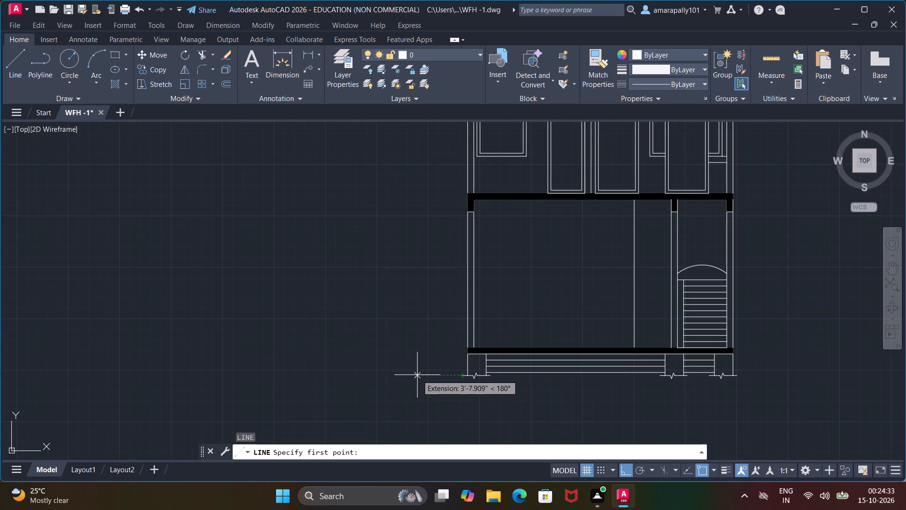
pyautogui.click(335, 375)
pyautogui.scroll(-2, 136, 377)
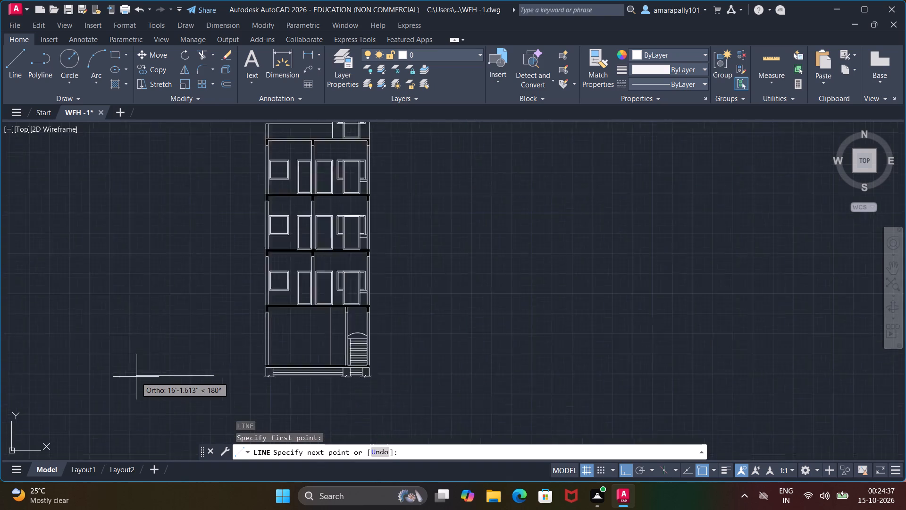
pyautogui.scroll(-1, 136, 377)
pyautogui.moveTo(136, 377); pyautogui.dragTo(363, 323, button='middle')
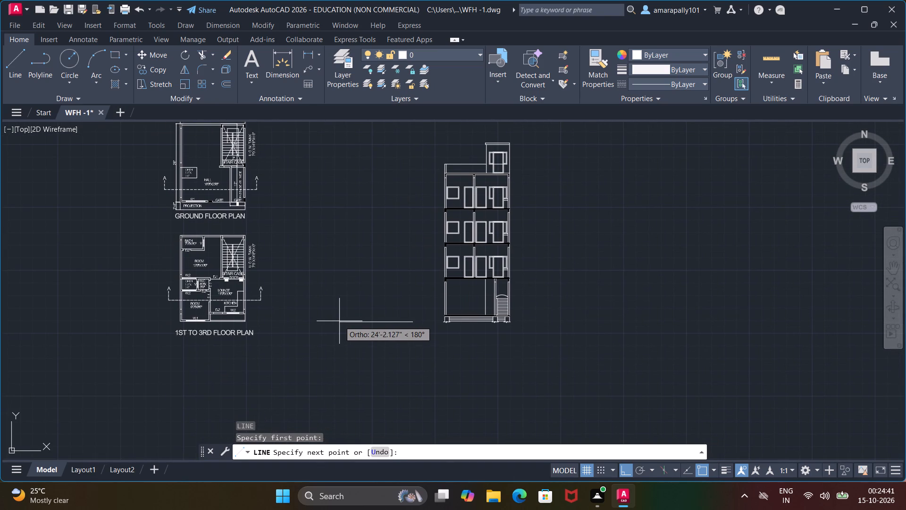
pyautogui.scroll(1, 339, 321)
pyautogui.moveTo(339, 321); pyautogui.dragTo(369, 437, button='middle')
pyautogui.scroll(-2, 369, 437)
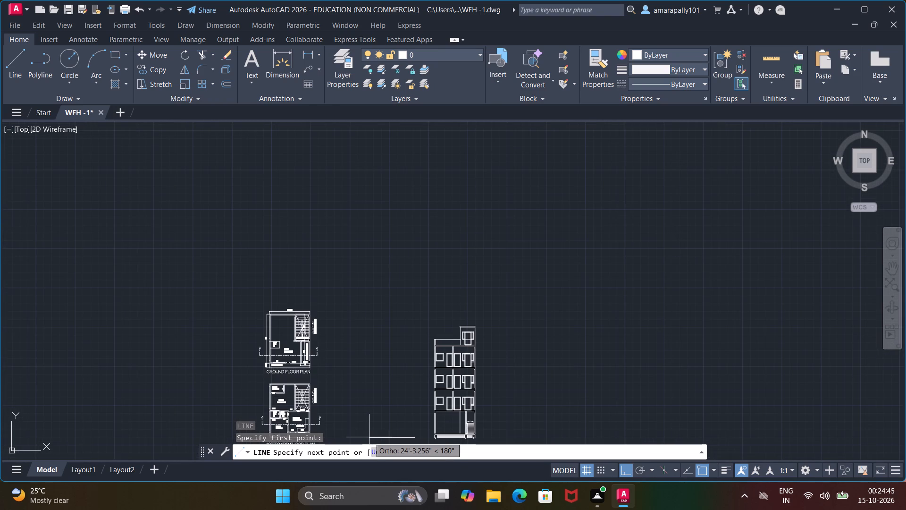
pyautogui.scroll(2, 369, 437)
pyautogui.scroll(-1, 369, 437)
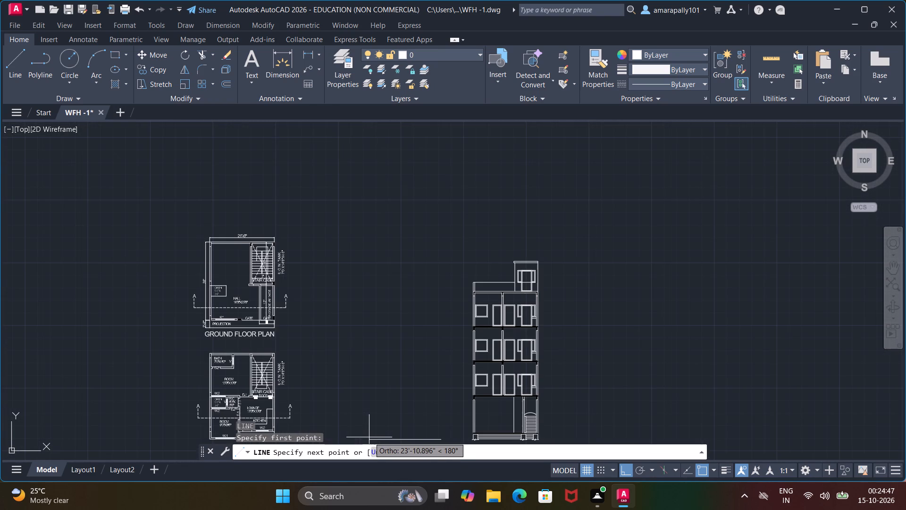
pyautogui.moveTo(369, 437); pyautogui.dragTo(274, 353, button='middle')
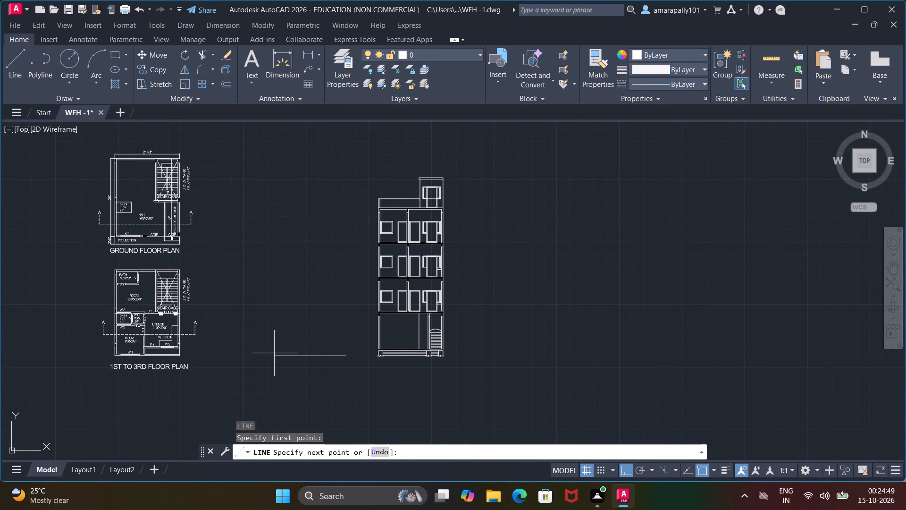
pyautogui.write('21\'6"')
pyautogui.press('Return')
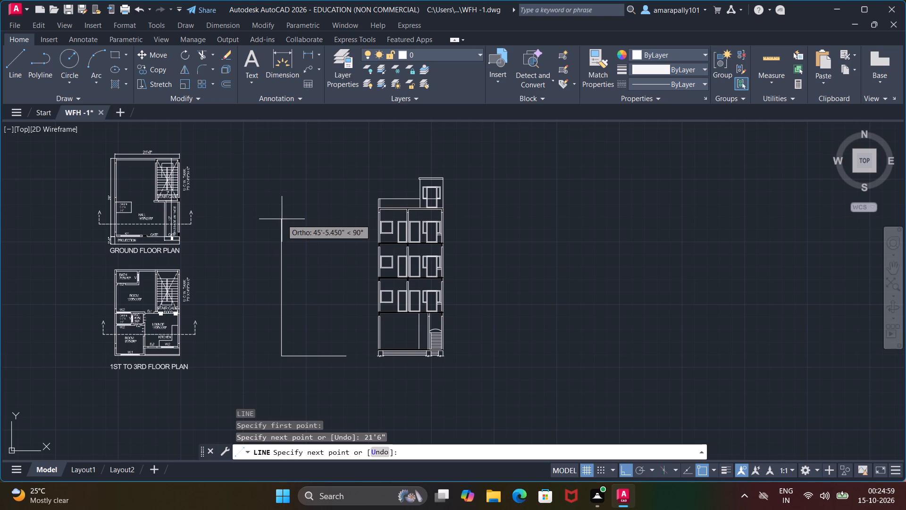
# Continue the outline vertically from the base line's end nearest the plans up to the section's terrace parapet level.
pyautogui.scroll(2, 378, 195)
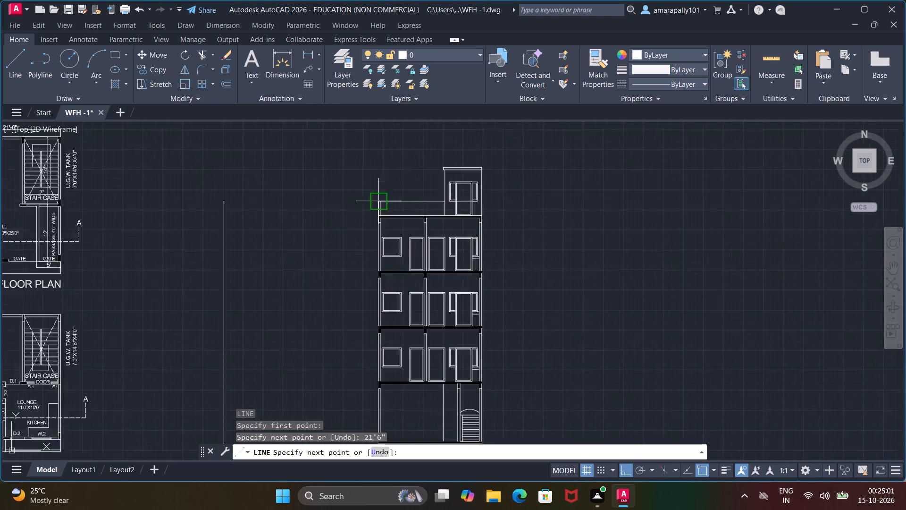
pyautogui.scroll(2, 378, 195)
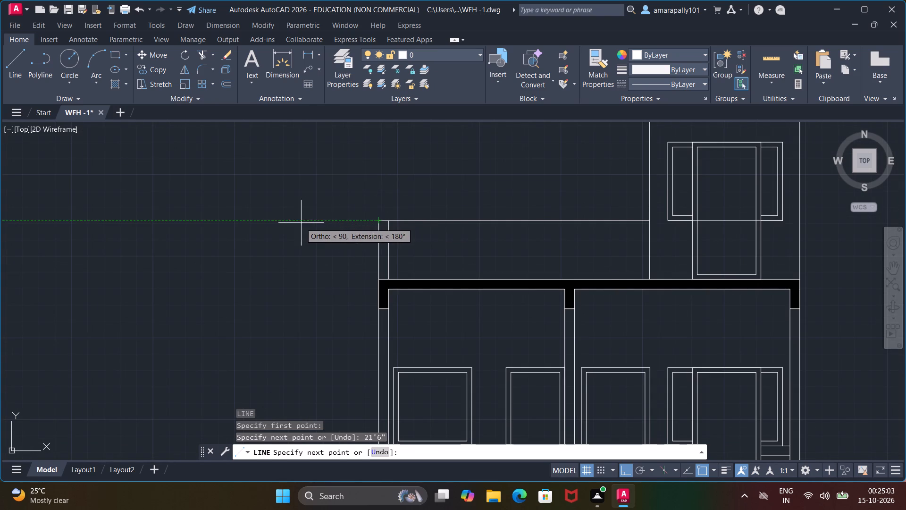
pyautogui.scroll(-2, 147, 222)
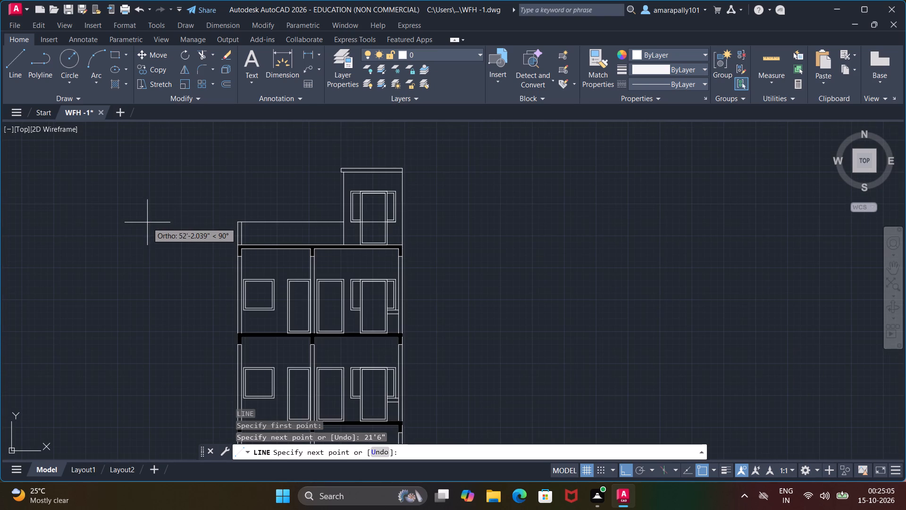
pyautogui.moveTo(108, 222); pyautogui.dragTo(371, 211, button='middle')
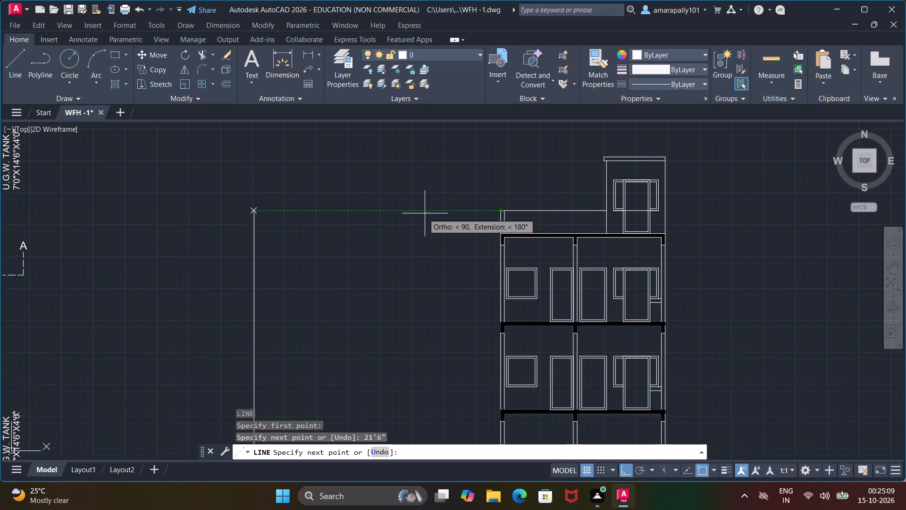
pyautogui.click(252, 211)
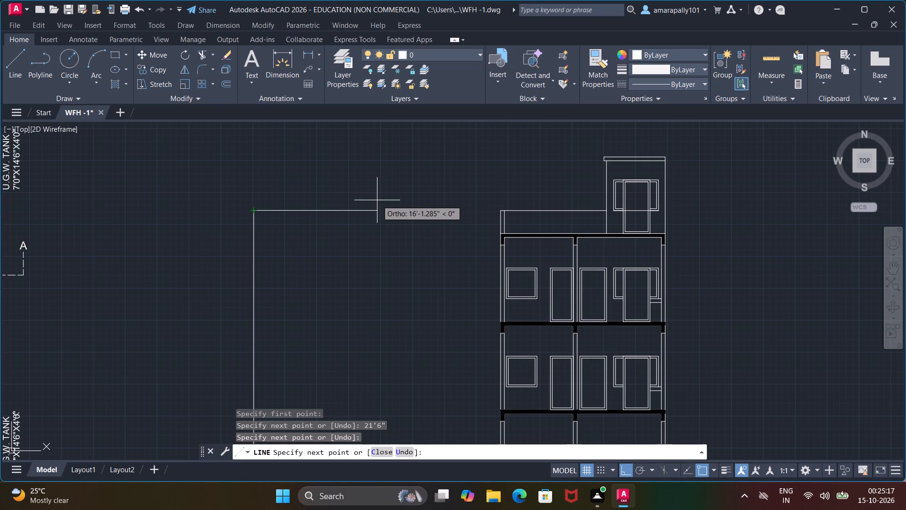
# Draw the outline's 21'6" horizontal top edge towards the hatched section.
pyautogui.scroll(-4, 377, 200)
pyautogui.scroll(6, 391, 272)
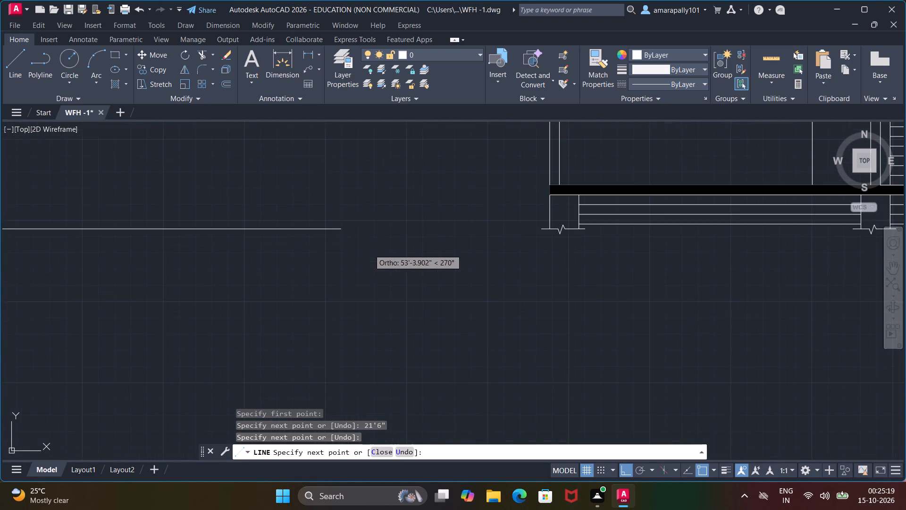
pyautogui.moveTo(338, 229); pyautogui.dragTo(397, 436, button='middle')
pyautogui.scroll(1, 400, 446)
pyautogui.scroll(-6, 401, 446)
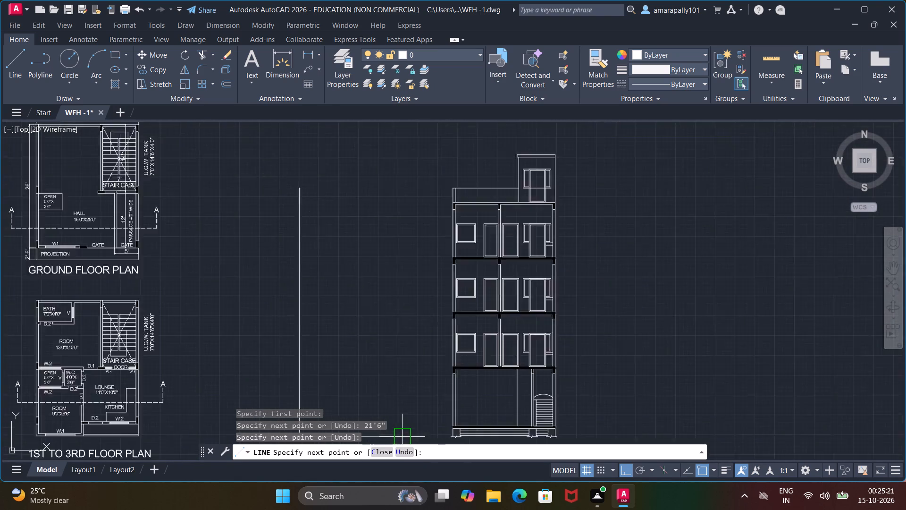
pyautogui.scroll(-1, 403, 432)
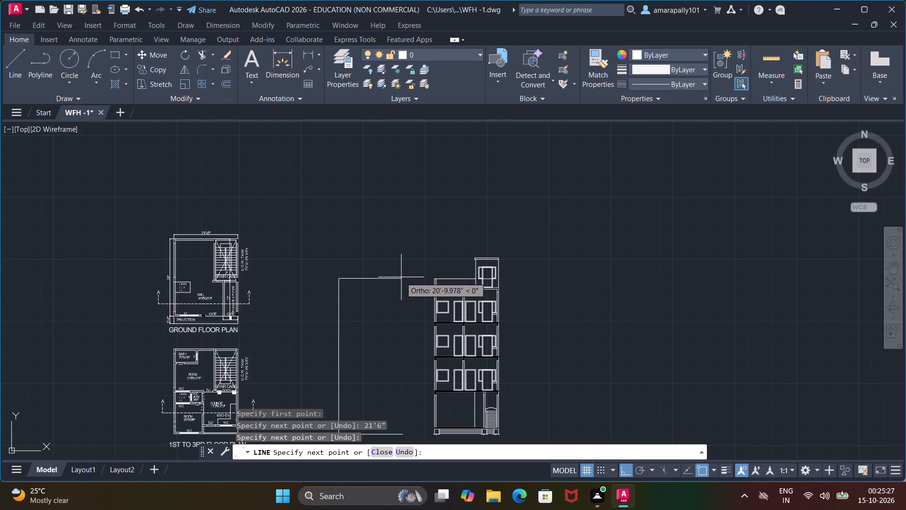
pyautogui.write("21'6")
pyautogui.hotkey('shift', '"')
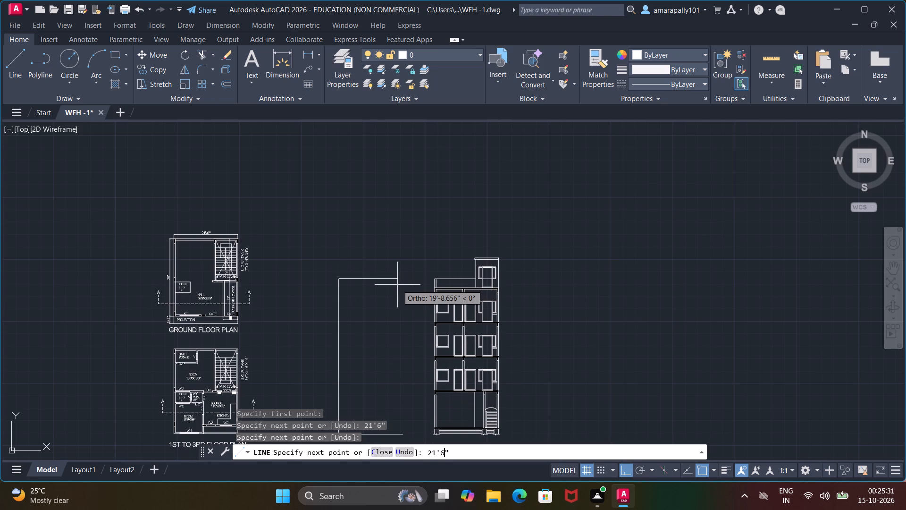
pyautogui.press('Return')
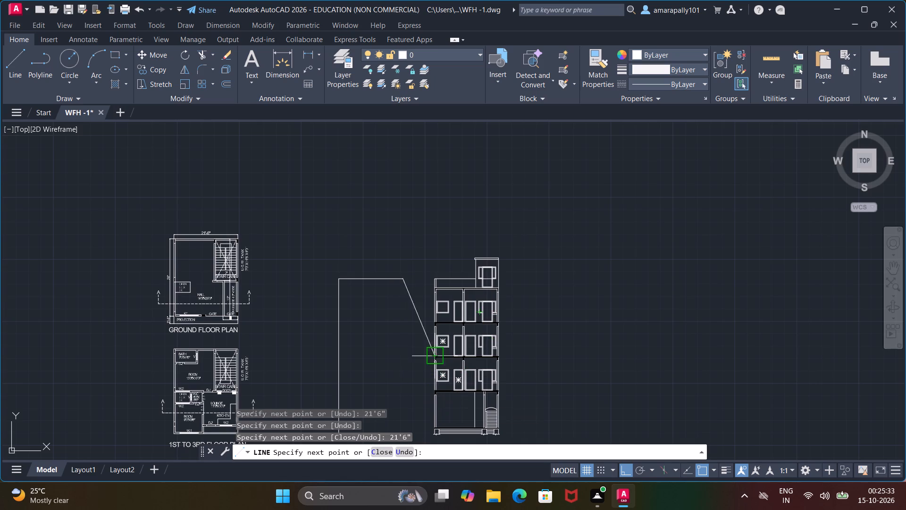
# Close the outline with a vertical line from the top edge down to the start of the base line.
pyautogui.scroll(-1, 428, 383)
pyautogui.moveTo(427, 384); pyautogui.dragTo(414, 277, button='middle')
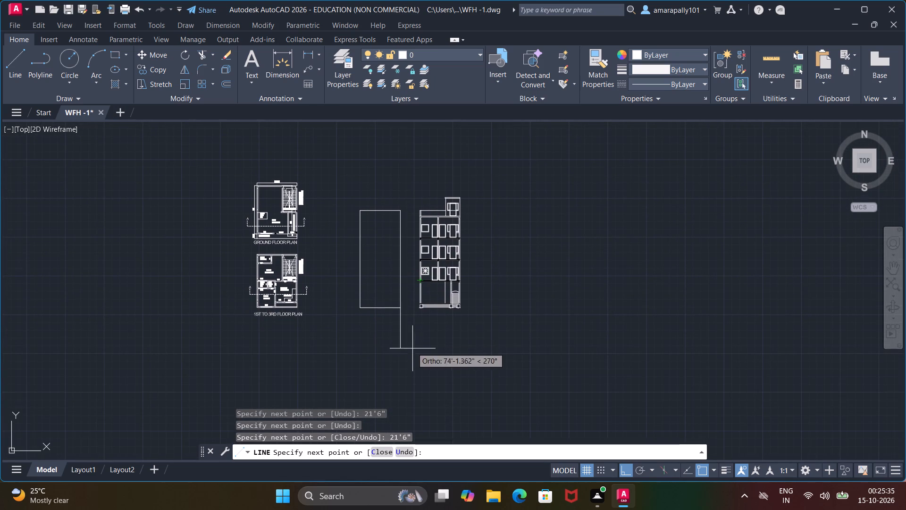
pyautogui.scroll(4, 404, 307)
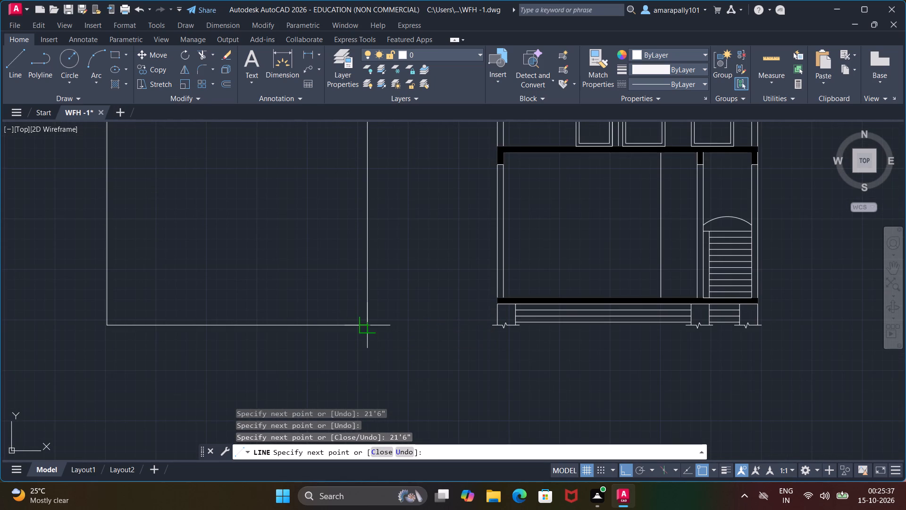
pyautogui.click(371, 326)
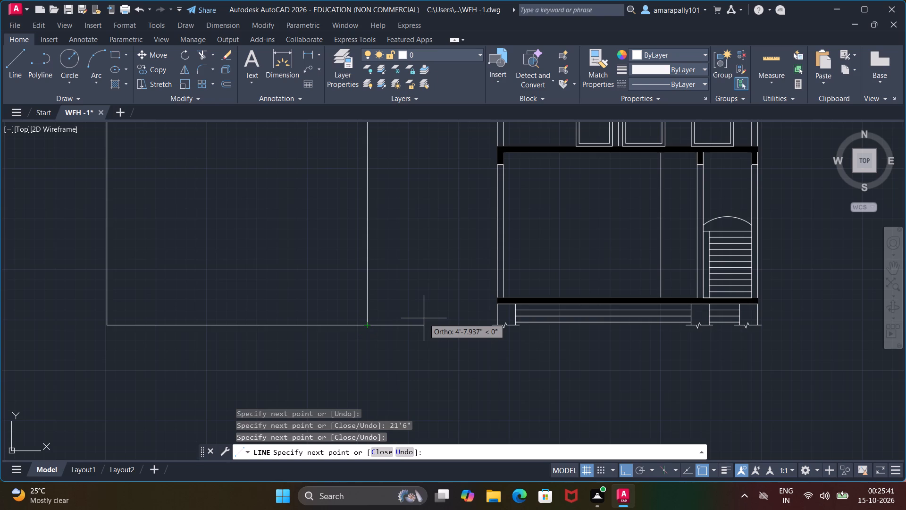
pyautogui.press('Escape')
pyautogui.press('Escape')
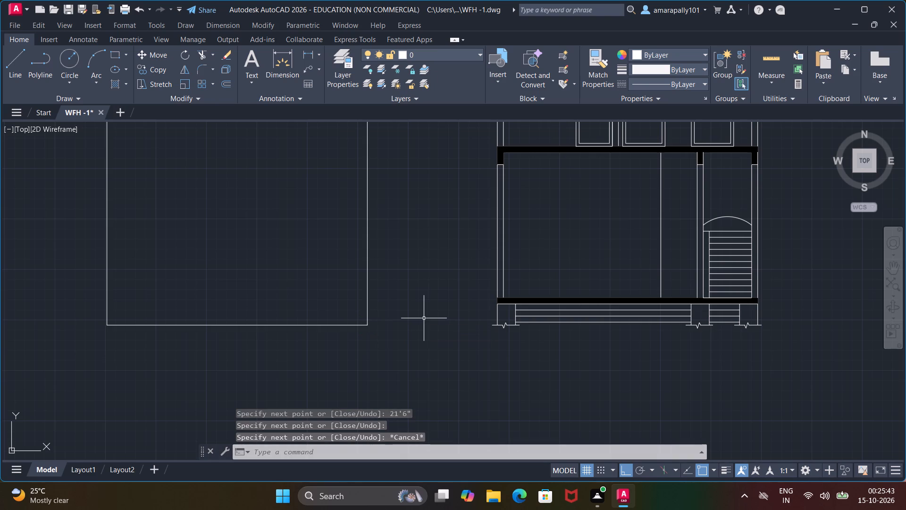
pyautogui.press('Escape')
pyautogui.press('Escape')
pyautogui.press('Escape')
pyautogui.press('Escape')
pyautogui.press('Escape')
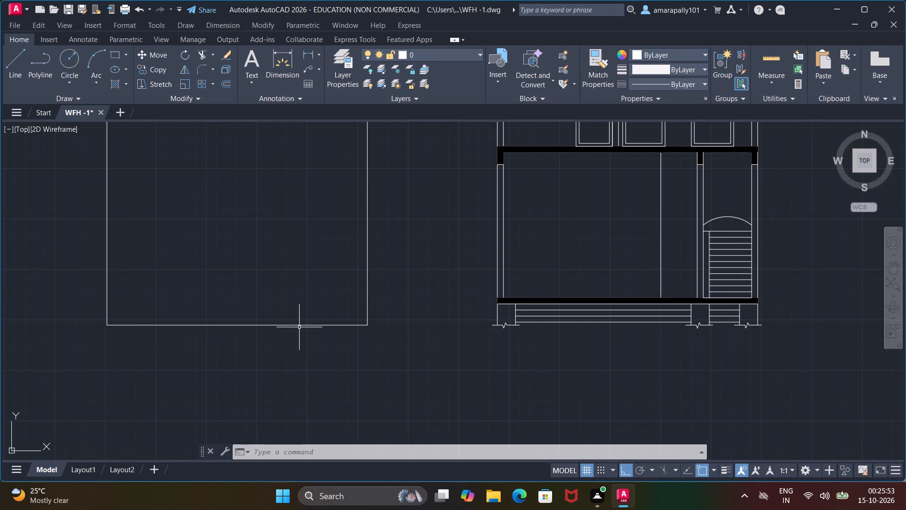
# Draw a horizontal line across the full width of the outline at the top level of the section's plinth slab.
pyautogui.scroll(1, 546, 306)
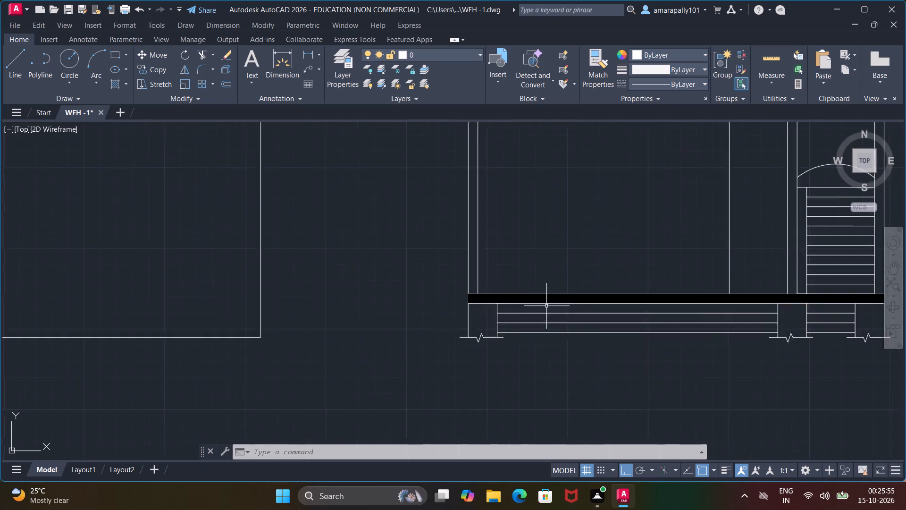
pyautogui.scroll(1, 546, 306)
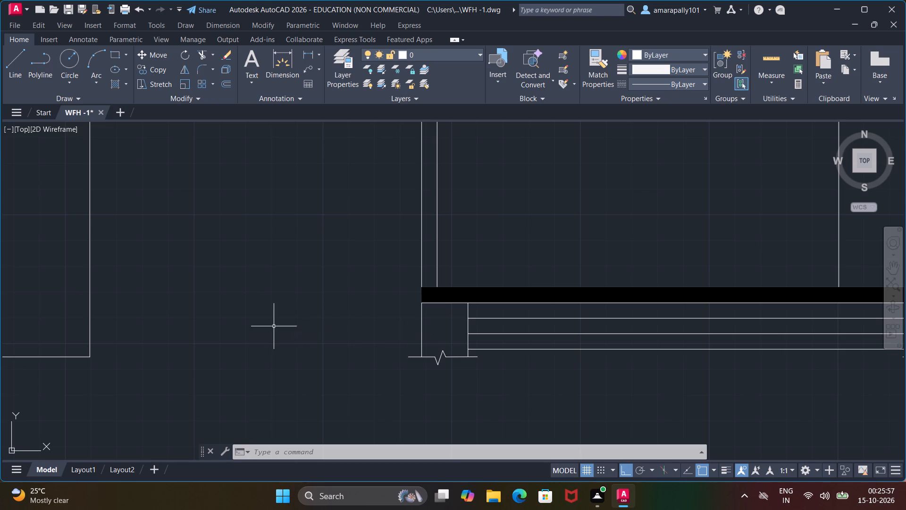
pyautogui.press('l')
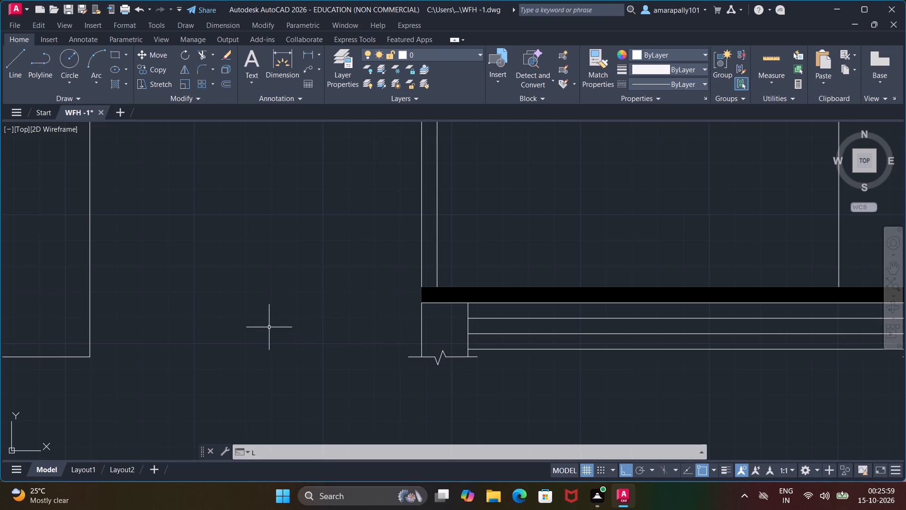
pyautogui.press('Return')
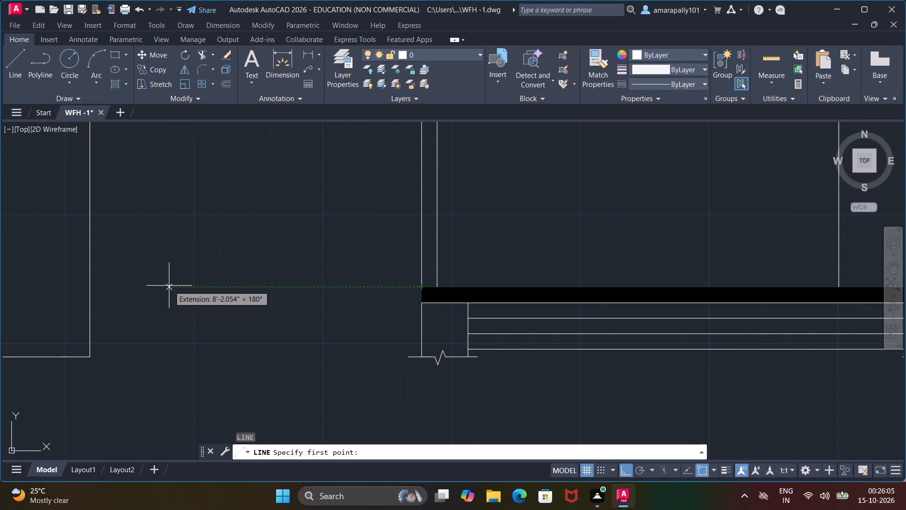
pyautogui.click(92, 289)
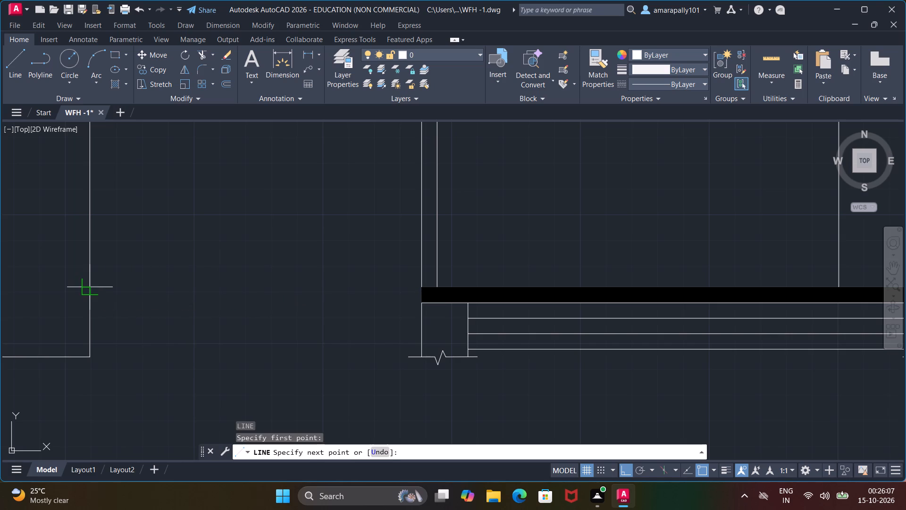
pyautogui.moveTo(55, 300); pyautogui.dragTo(591, 285, button='middle')
pyautogui.scroll(-5, 316, 283)
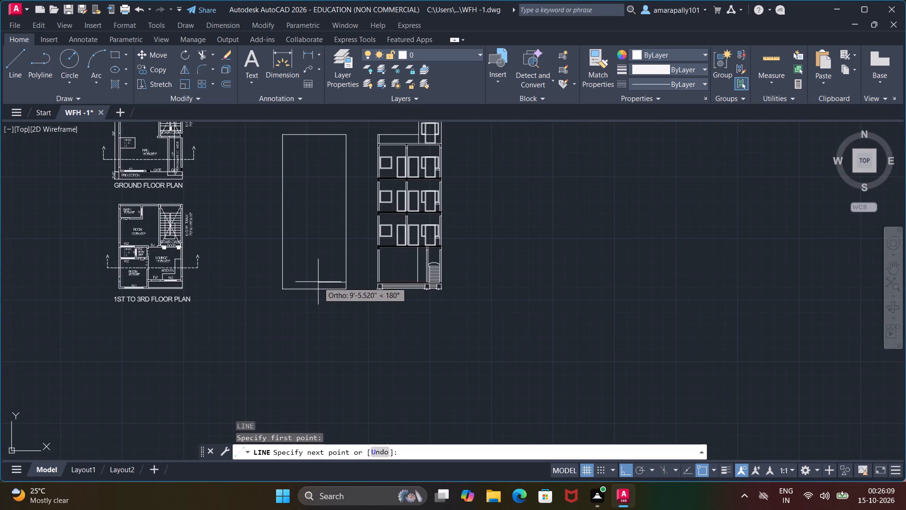
pyautogui.scroll(4, 297, 281)
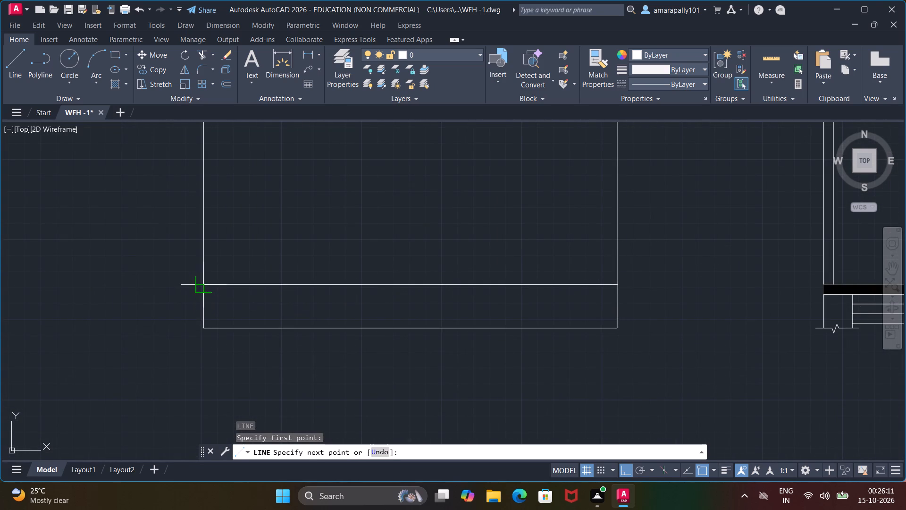
pyautogui.click(202, 282)
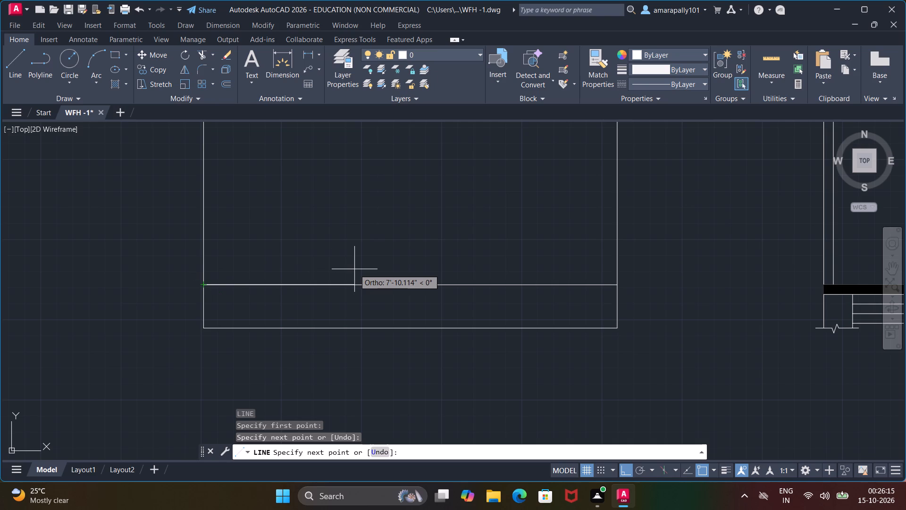
# Offset the elevation's plinth-top line 12' upward to mark the underside of the first floor slab.
pyautogui.press('Escape')
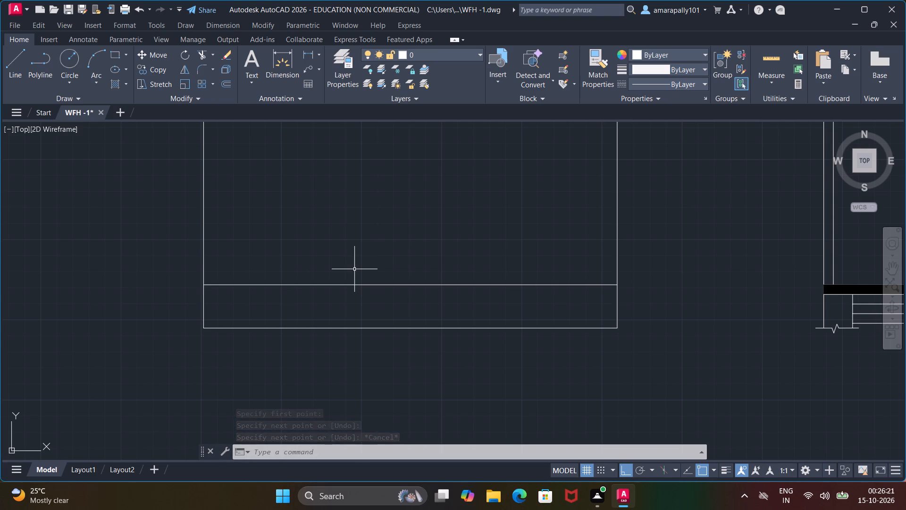
pyautogui.scroll(-1, 549, 204)
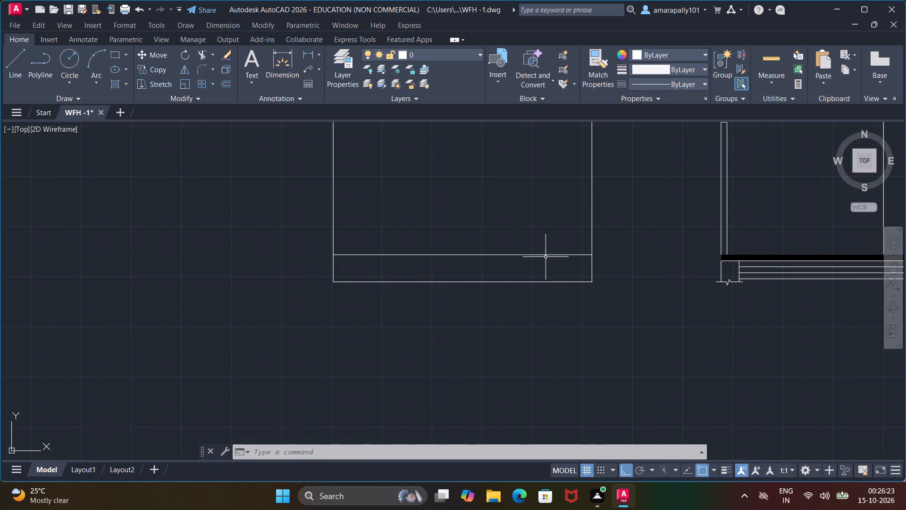
pyautogui.press('o')
pyautogui.press('Return')
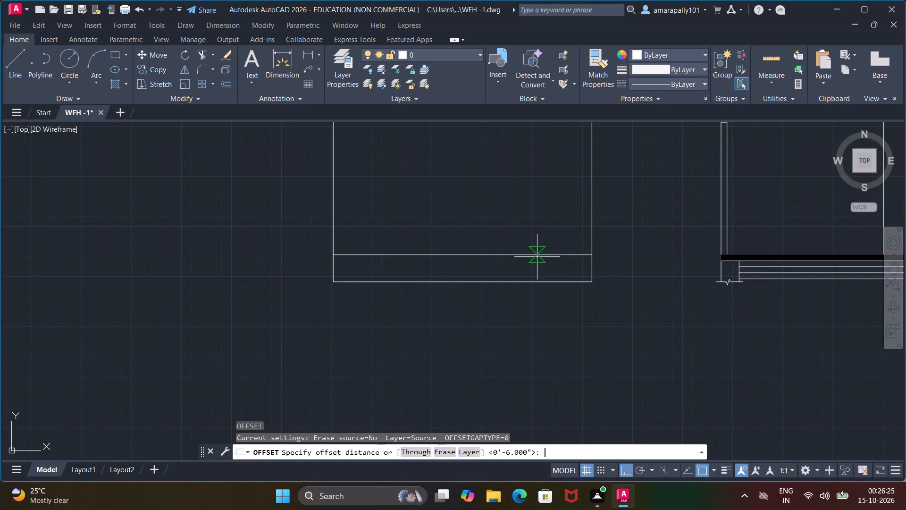
pyautogui.click(462, 259)
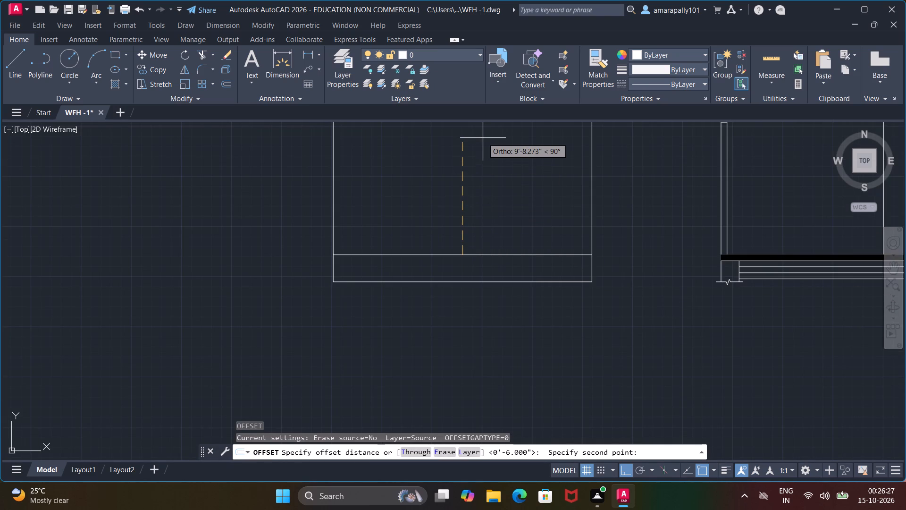
pyautogui.write("12'")
pyautogui.press('Return')
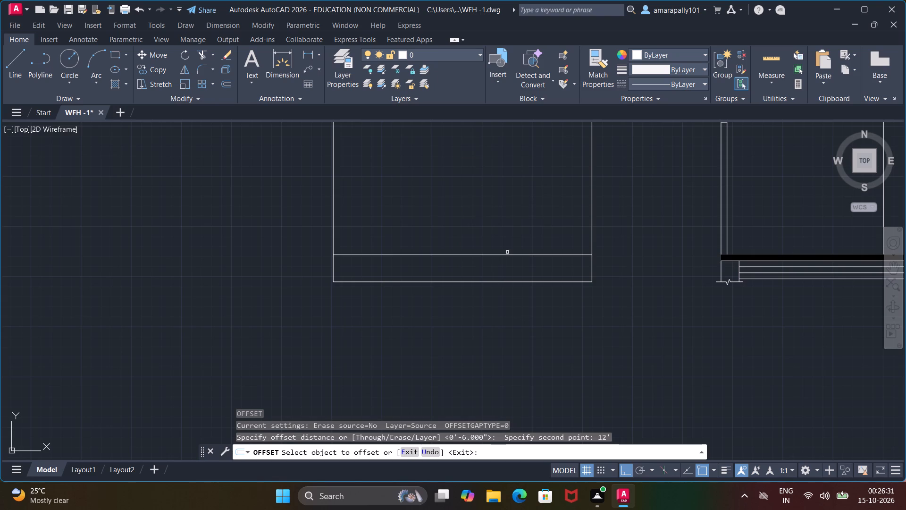
pyautogui.click(507, 256)
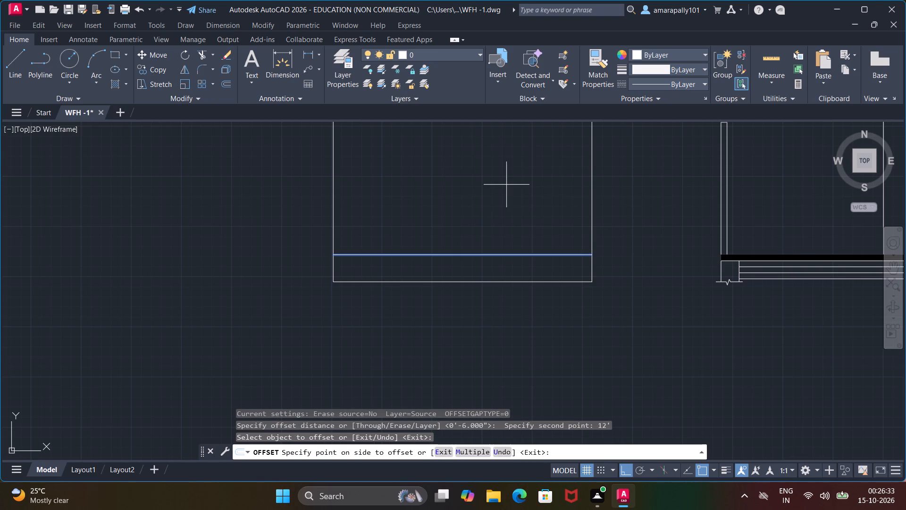
pyautogui.scroll(-1, 505, 185)
pyautogui.moveTo(505, 185); pyautogui.dragTo(502, 307, button='middle')
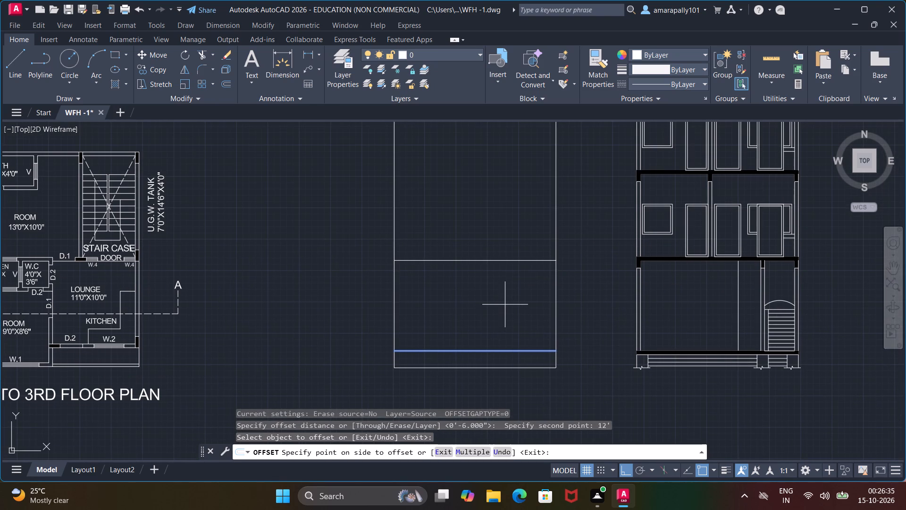
pyautogui.click(505, 301)
pyautogui.press('Escape')
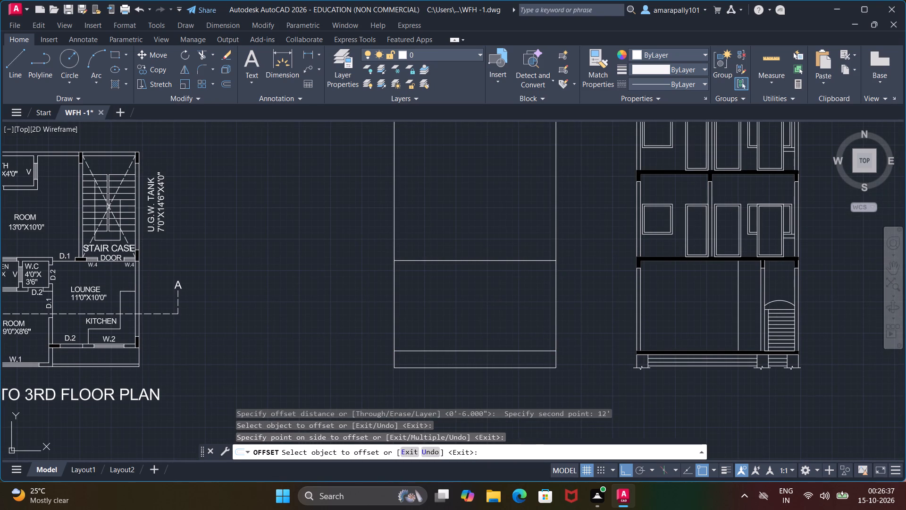
pyautogui.press('Escape')
pyautogui.press('Escape')
pyautogui.press('Escape')
pyautogui.press('Escape')
pyautogui.press('Escape')
pyautogui.press('Escape')
pyautogui.press('Escape')
# Offset the first slab's underside line 6" upward to give the slab its thickness.
pyautogui.press('o')
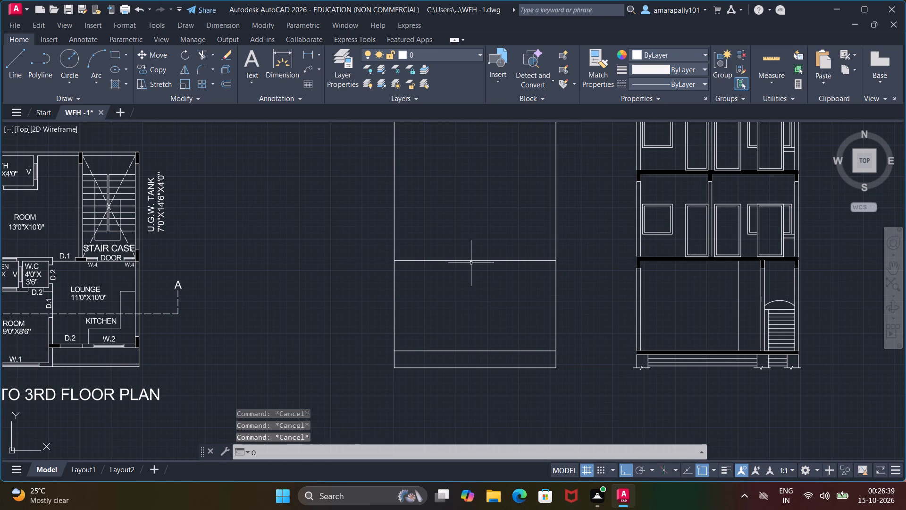
pyautogui.press('Return')
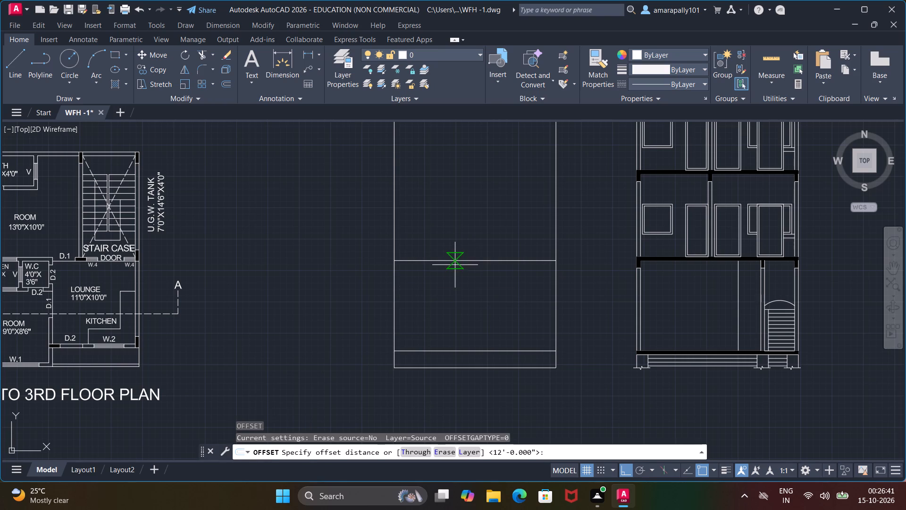
pyautogui.click(460, 261)
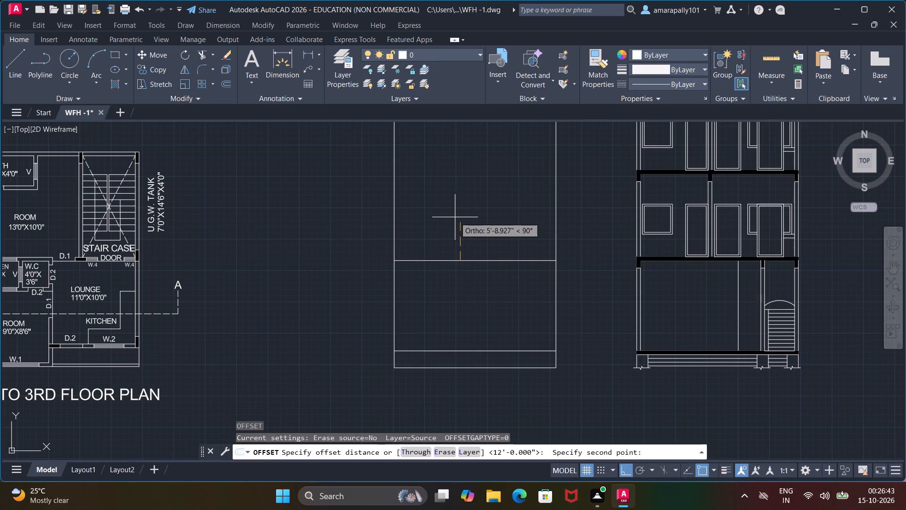
pyautogui.write('6"')
pyautogui.press('Return')
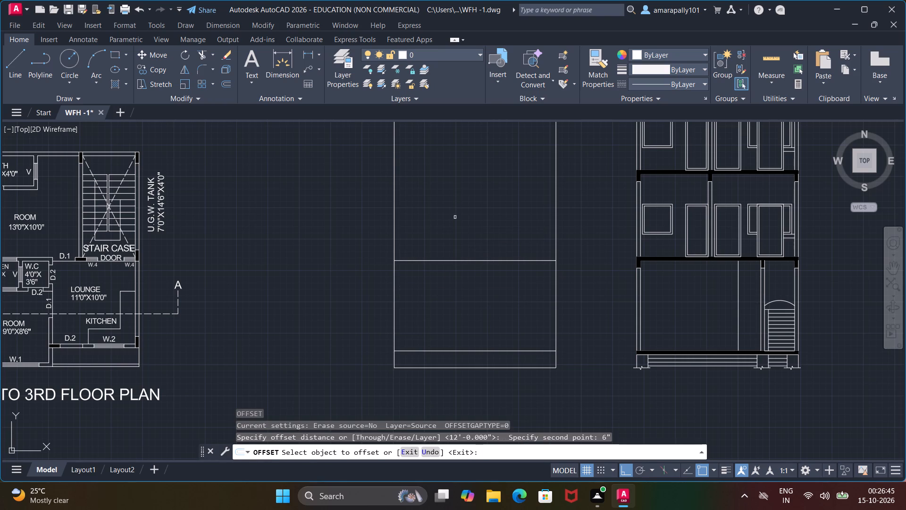
pyautogui.click(452, 261)
pyautogui.click(453, 247)
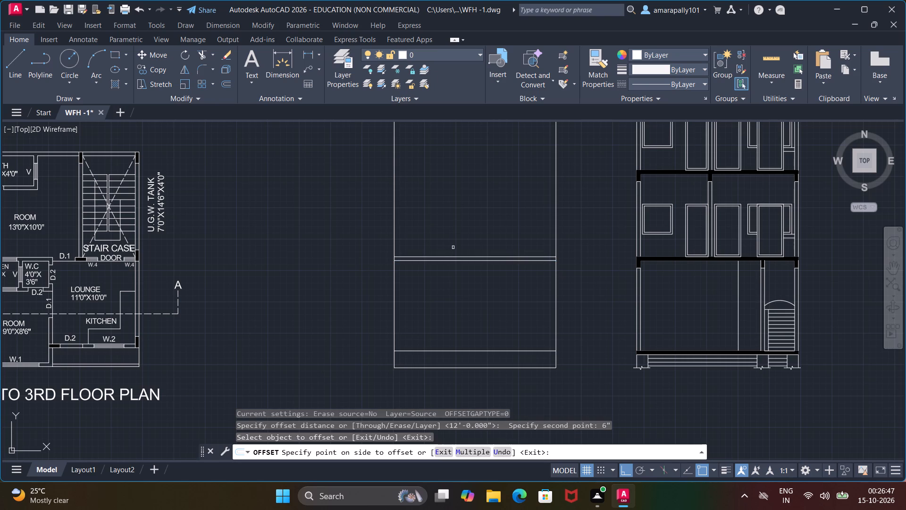
pyautogui.press('Escape')
pyautogui.press('Escape')
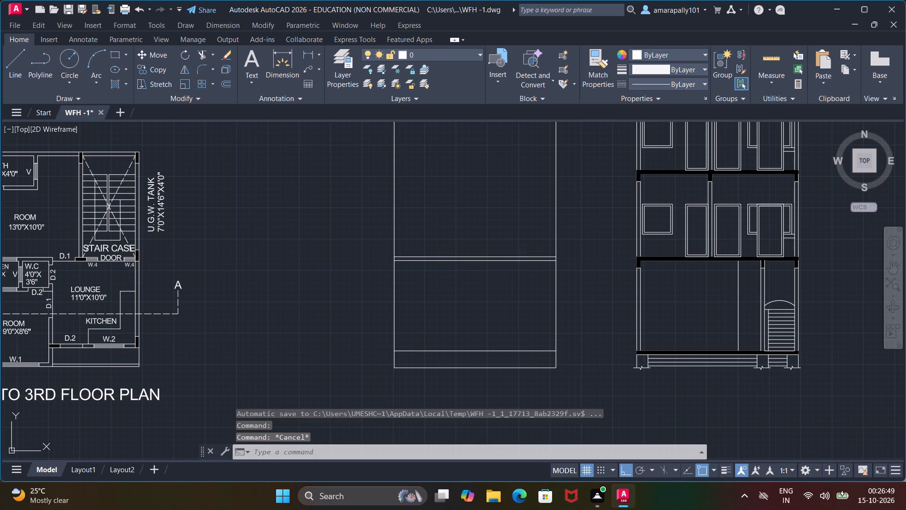
pyautogui.press('Escape')
pyautogui.press('Escape')
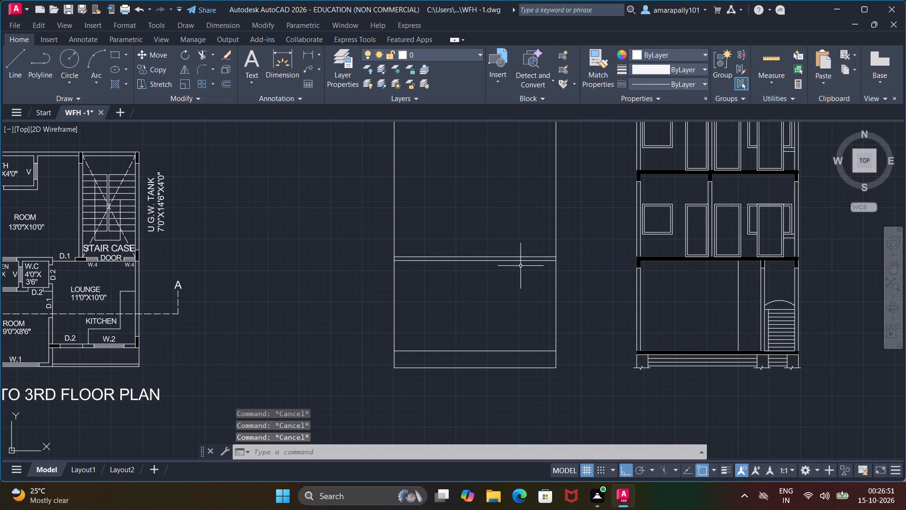
# Offset the first slab's top line 11' upward to mark the underside of the second floor slab.
pyautogui.press('o')
pyautogui.press('Return')
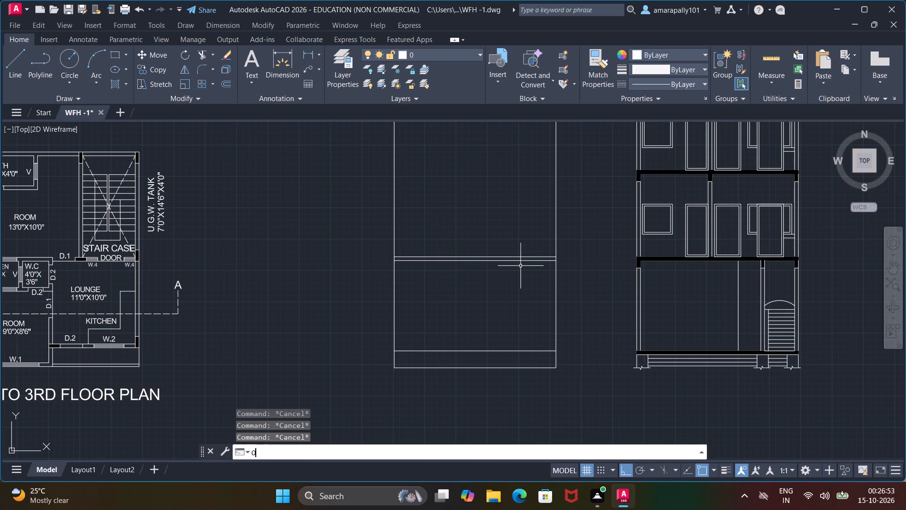
pyautogui.click(465, 257)
pyautogui.write("11'")
pyautogui.press('Return')
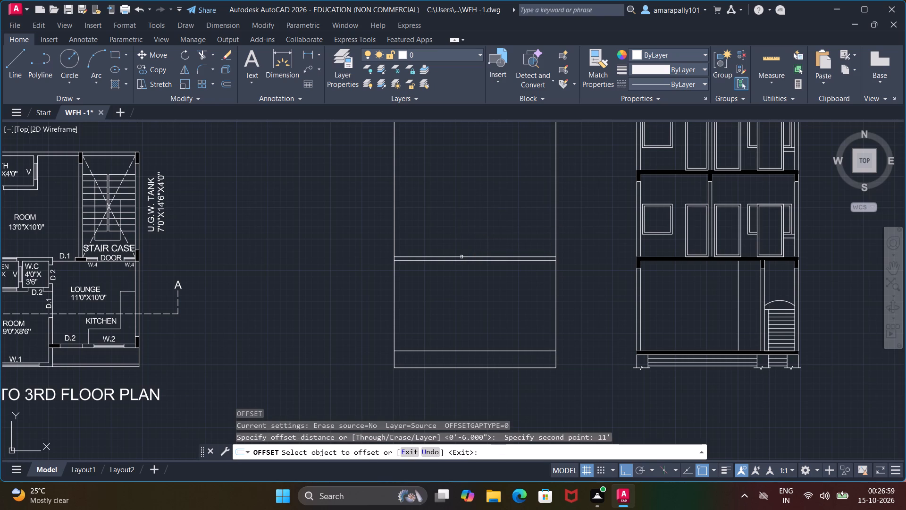
pyautogui.click(461, 256)
pyautogui.click(463, 211)
pyautogui.scroll(-1, 484, 197)
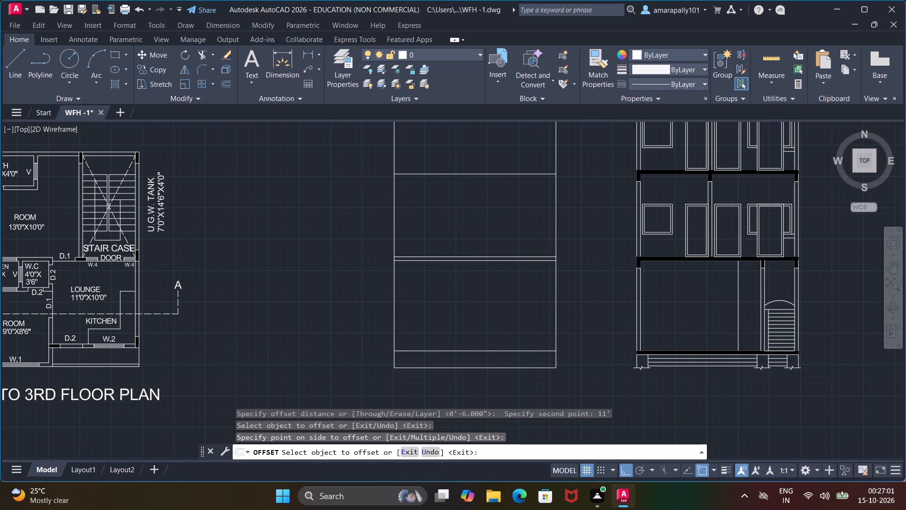
pyautogui.scroll(-1, 484, 197)
pyautogui.moveTo(484, 202); pyautogui.dragTo(487, 303, button='middle')
pyautogui.scroll(3, 502, 297)
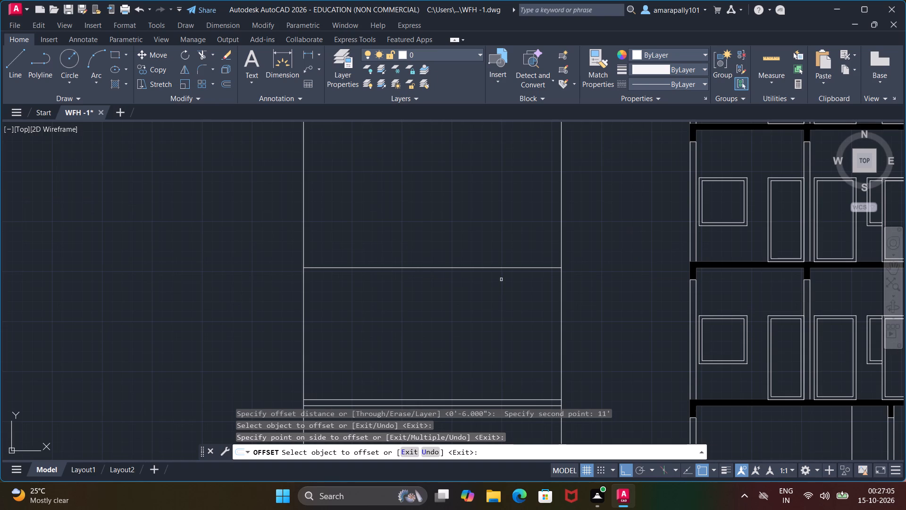
pyautogui.press('Escape')
pyautogui.press('Escape')
pyautogui.press('Escape')
pyautogui.press('Escape')
pyautogui.press('Escape')
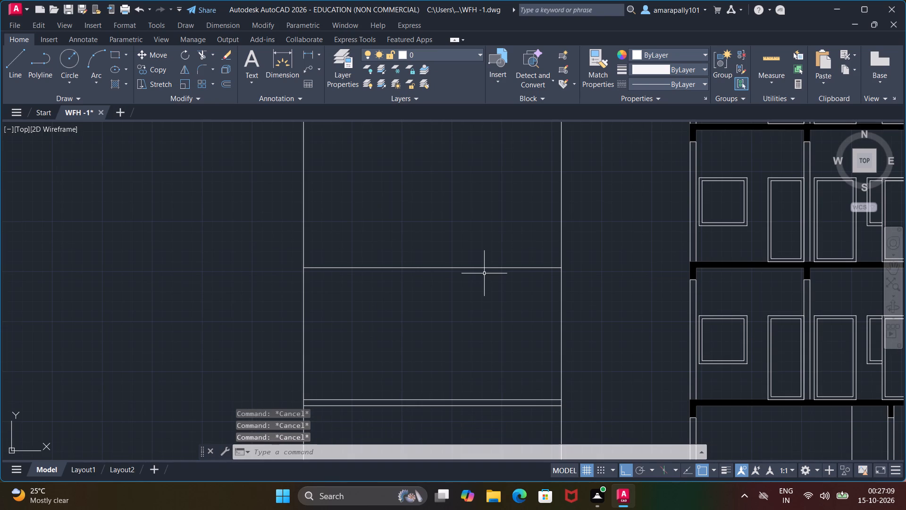
# Offset the second slab's underside line by 6" for the slab thickness.
pyautogui.press('o')
pyautogui.press('Return')
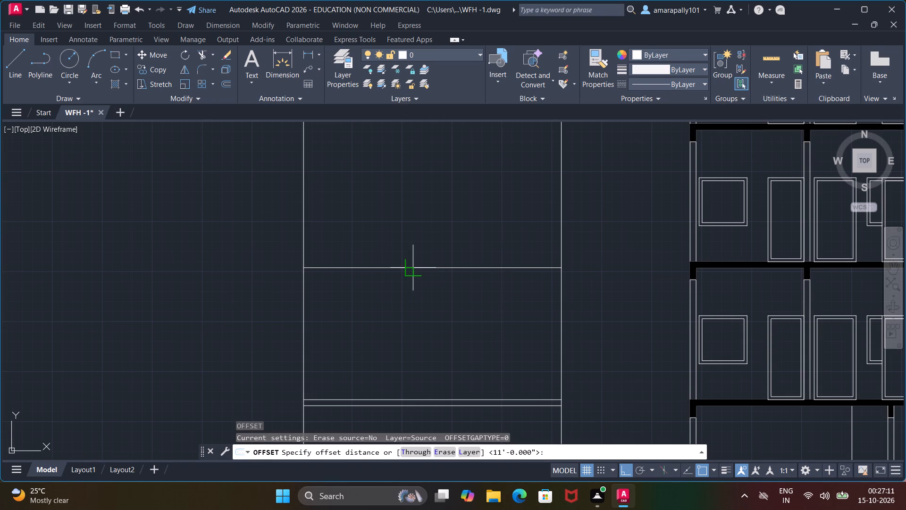
pyautogui.click(414, 270)
pyautogui.write('6"')
pyautogui.press('Return')
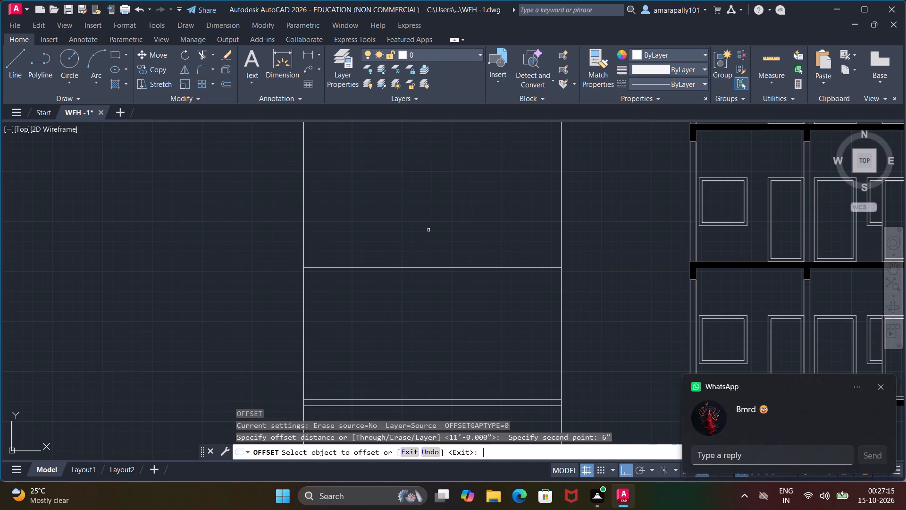
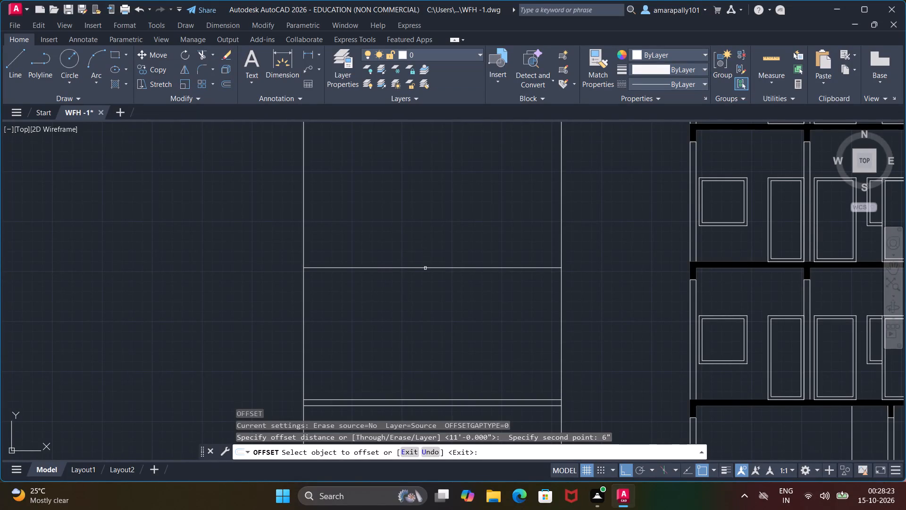
# Offset the second floor slab's underside line 6" upward to create the slab's top line.
pyautogui.click(425, 268)
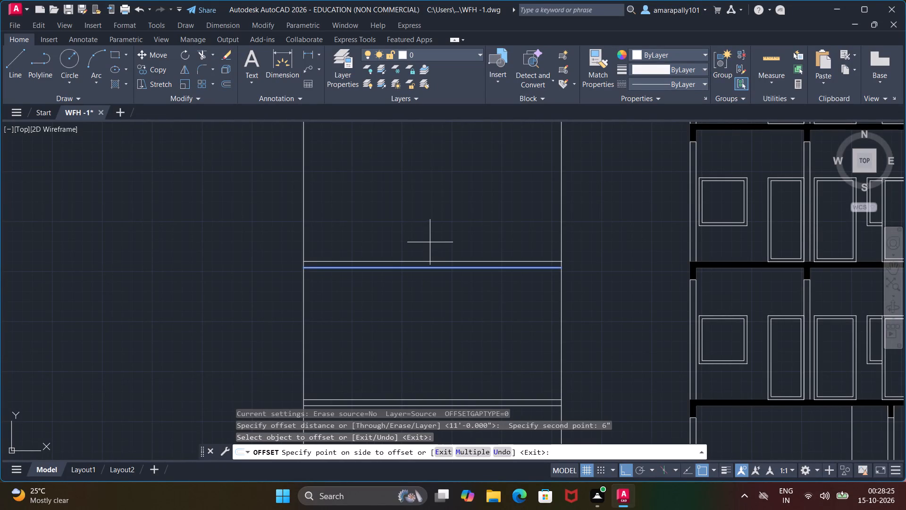
pyautogui.click(430, 242)
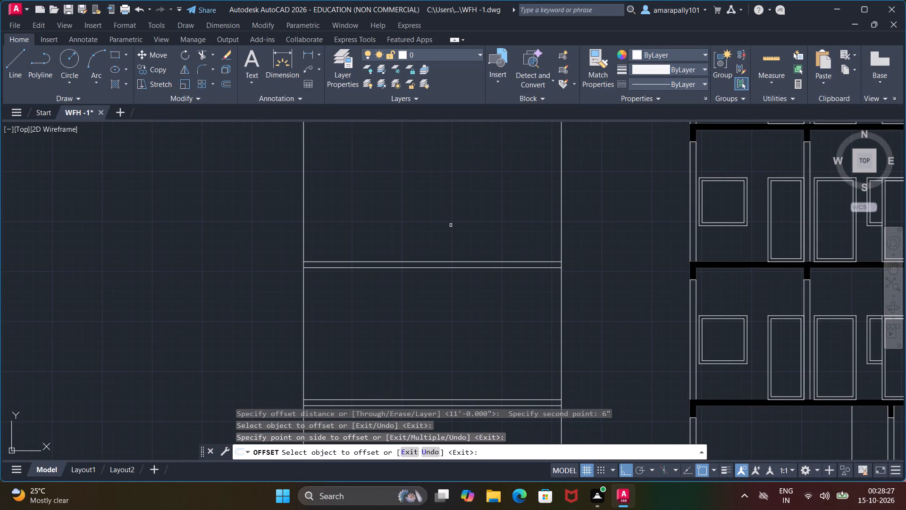
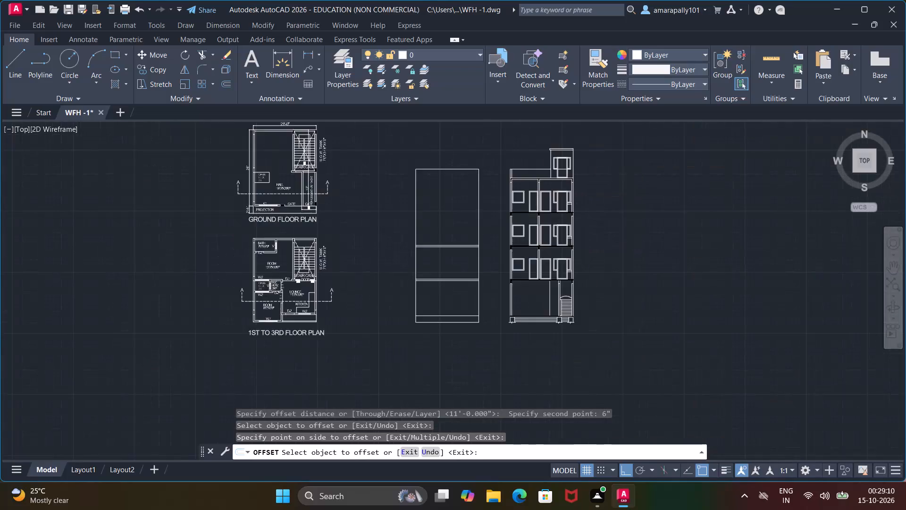
# Offset the second floor slab's top line upward to mark the underside of the next floor slab.
pyautogui.scroll(2, 452, 238)
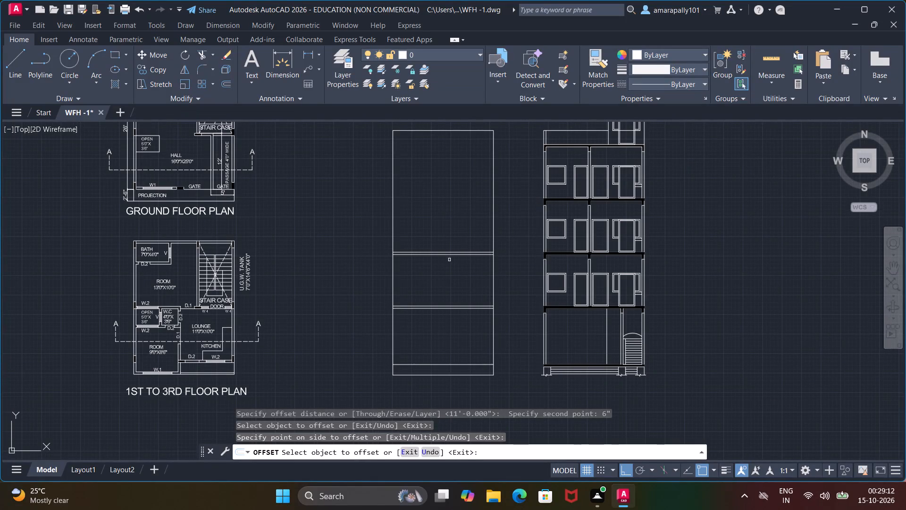
pyautogui.press('Escape')
pyautogui.press('Escape')
pyautogui.press('Escape')
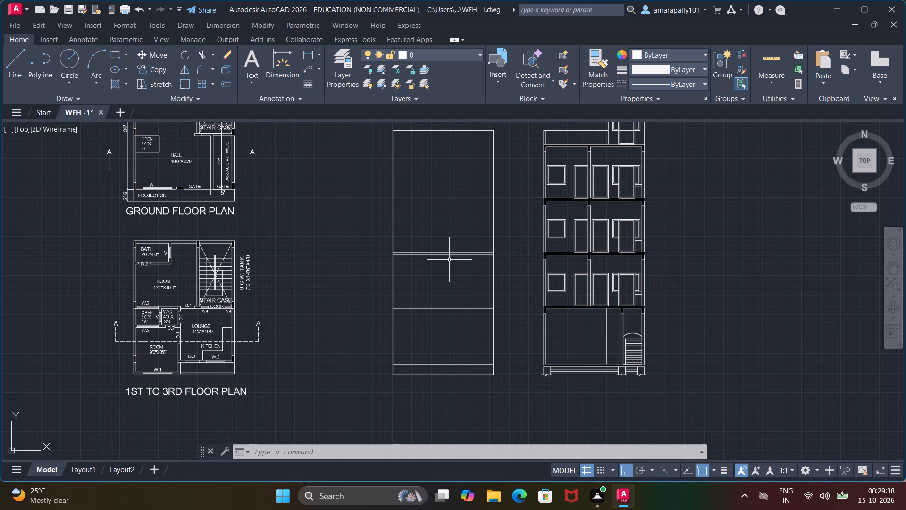
pyautogui.scroll(1, 450, 246)
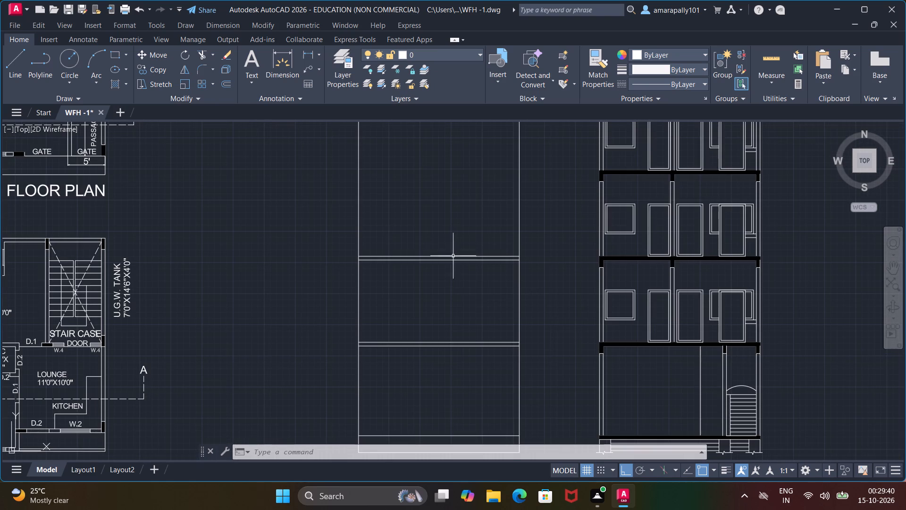
pyautogui.press('o')
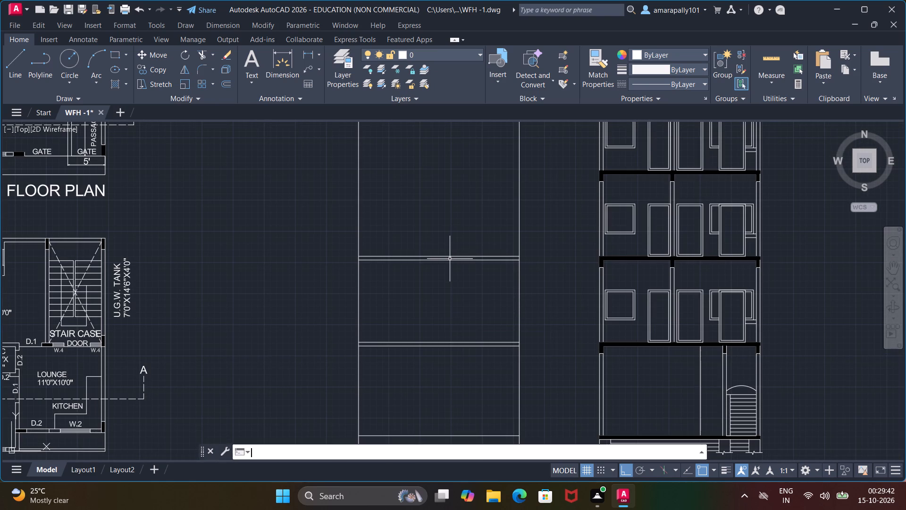
pyautogui.press('Return')
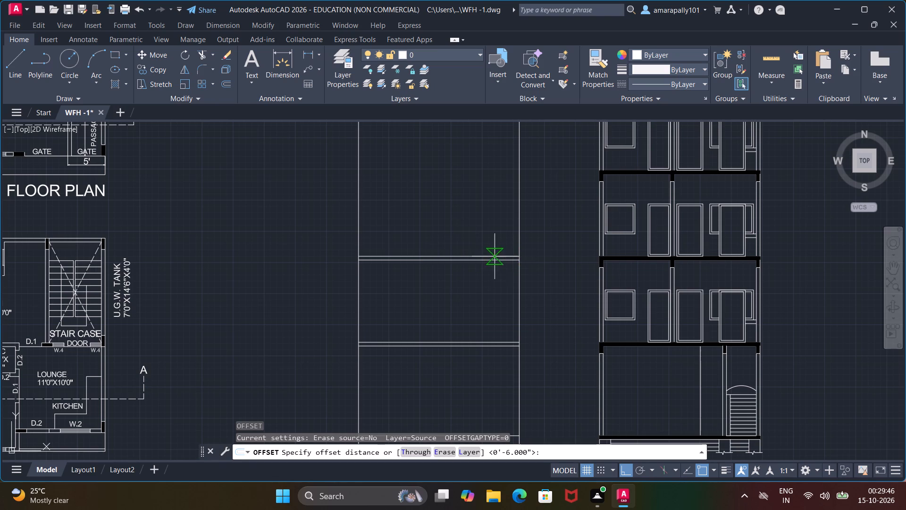
pyautogui.click(465, 256)
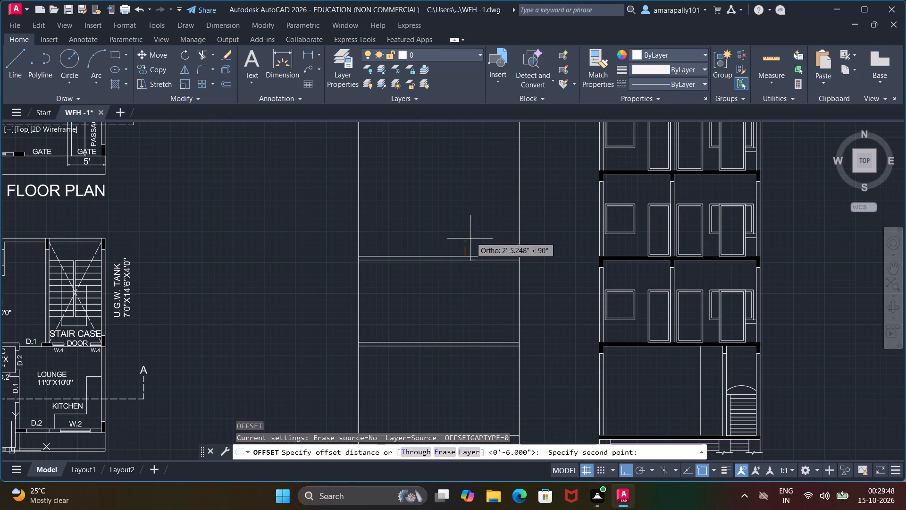
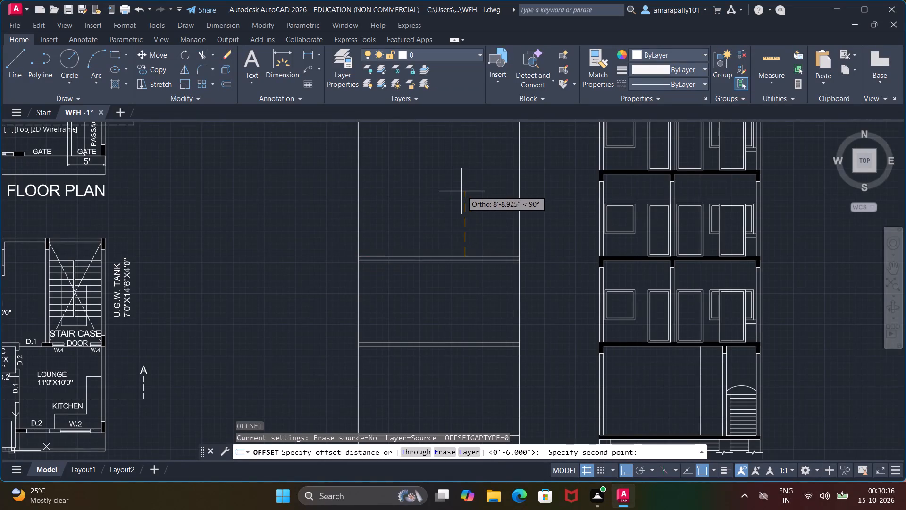
# Offset the top line of the elevation's highest completed floor slab upward by 11' for the next slab's underside.
pyautogui.scroll(-1, 461, 192)
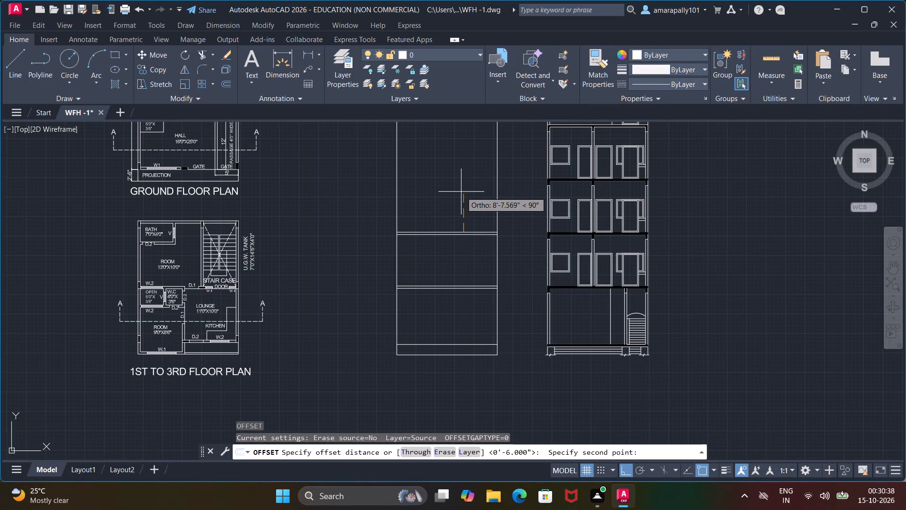
pyautogui.write("11'")
pyautogui.press('Return')
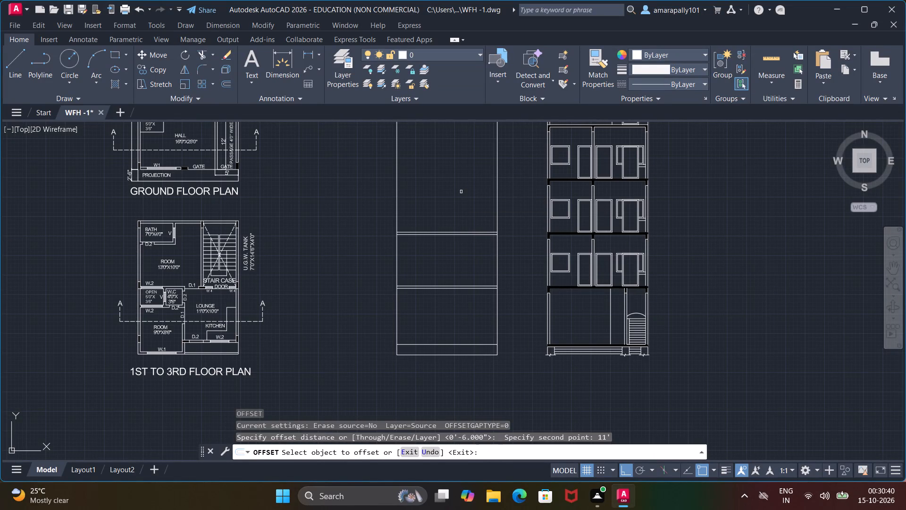
pyautogui.click(454, 232)
pyautogui.click(457, 194)
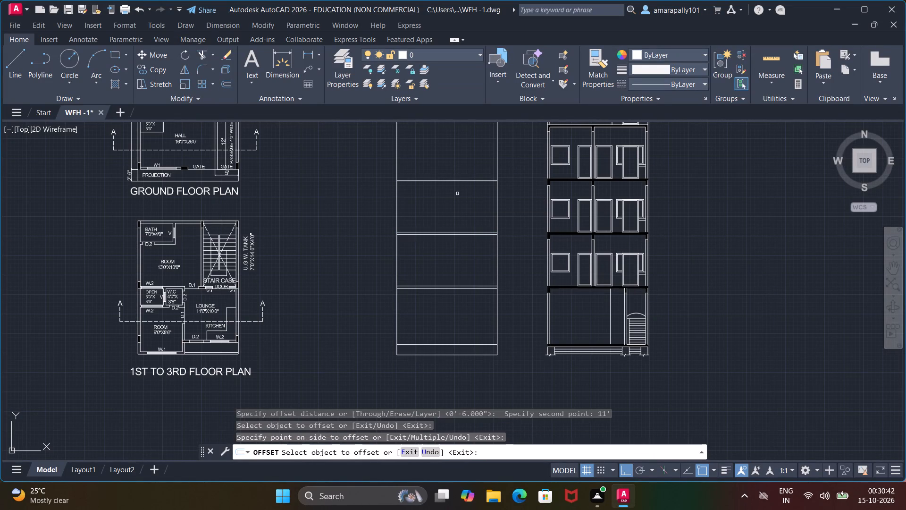
pyautogui.scroll(-3, 434, 172)
pyautogui.moveTo(434, 172); pyautogui.dragTo(448, 235, button='middle')
pyautogui.scroll(1, 449, 231)
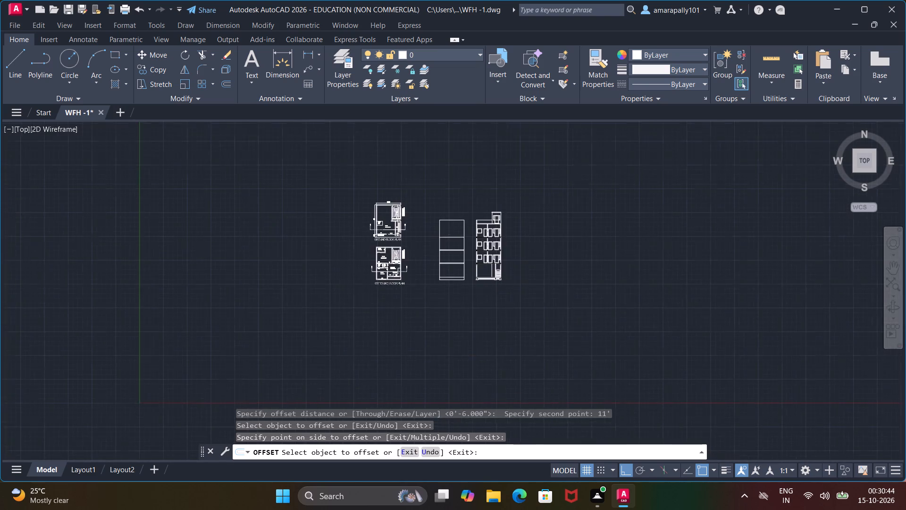
pyautogui.scroll(2, 449, 231)
pyautogui.press('Escape')
pyautogui.press('Escape')
pyautogui.press('Escape')
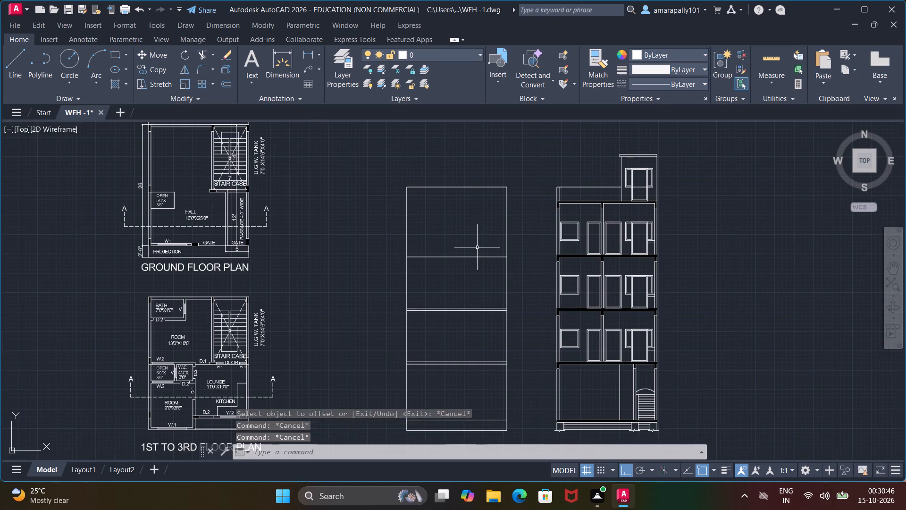
pyautogui.press('Escape')
# Offset the uppermost slab's underside line upward by 6" to form the slab's thickness in the new elevation.
pyautogui.press('o')
pyautogui.press('Return')
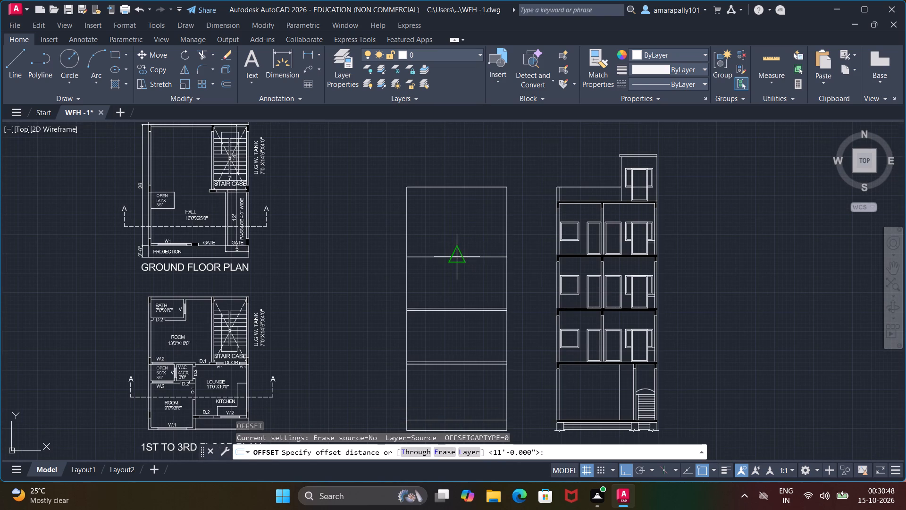
pyautogui.click(454, 257)
pyautogui.press('6')
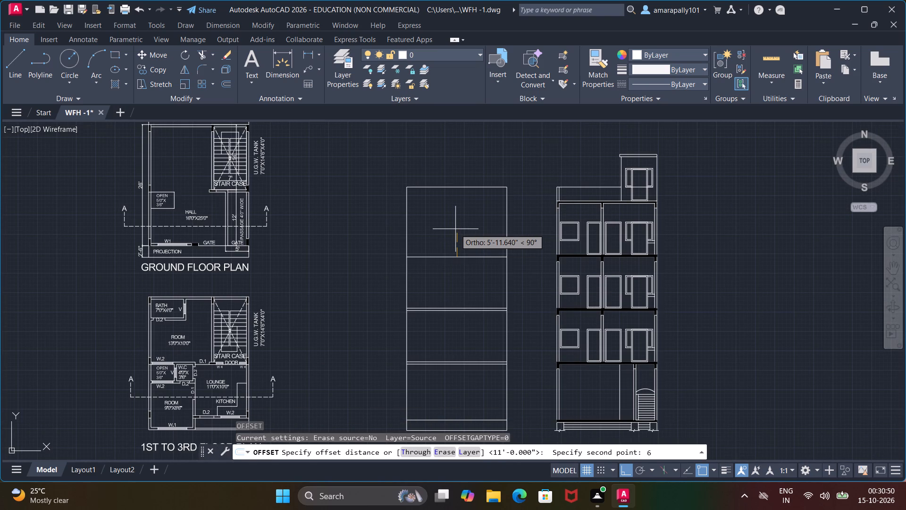
pyautogui.hotkey('shift', '"')
pyautogui.press('Return')
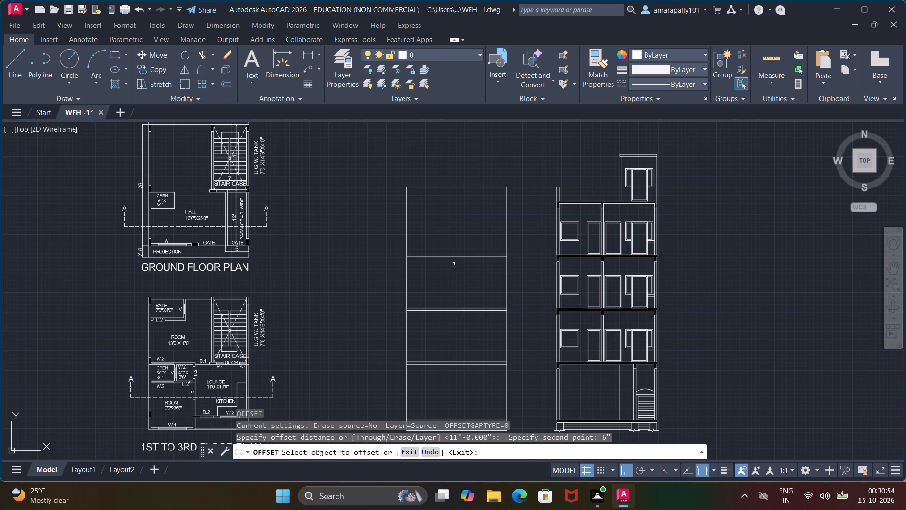
pyautogui.click(454, 257)
pyautogui.click(455, 253)
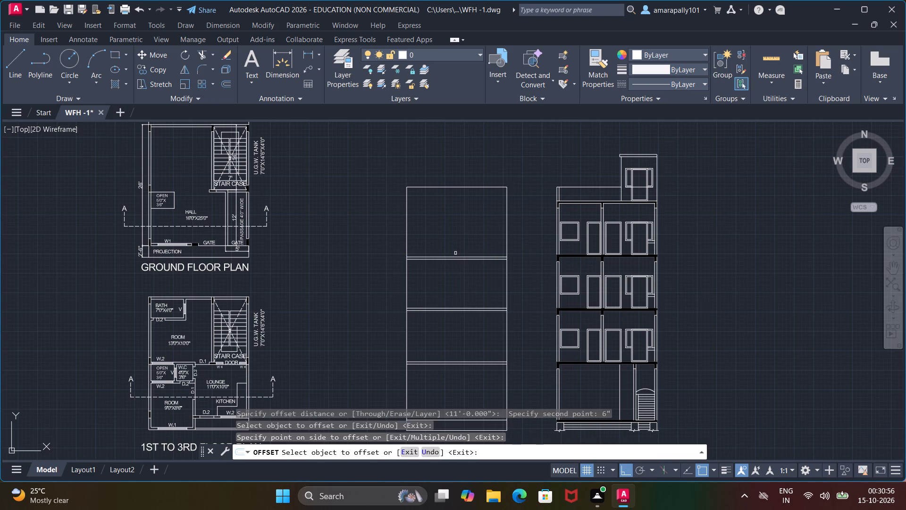
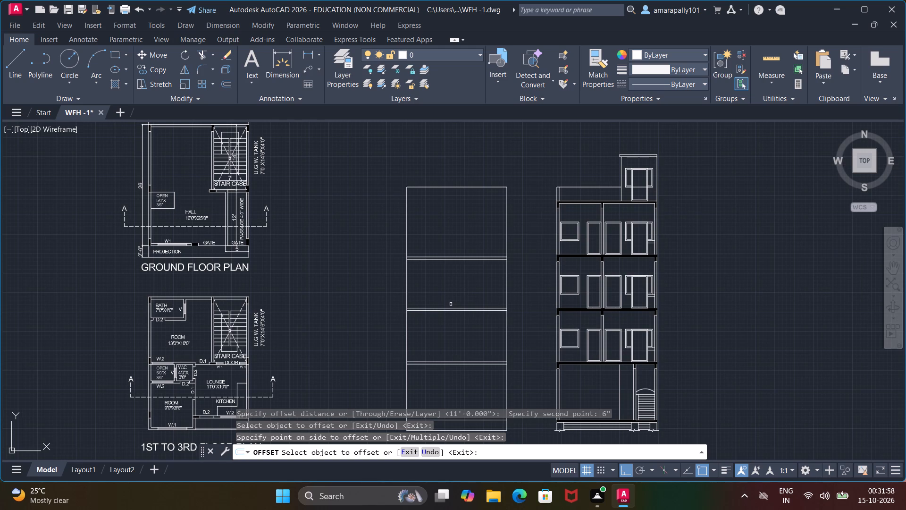
# Copy the top line of the new elevation's uppermost floor slab 11' straight up for the next slab's underside.
pyautogui.press('Escape')
pyautogui.press('Escape')
pyautogui.press('Escape')
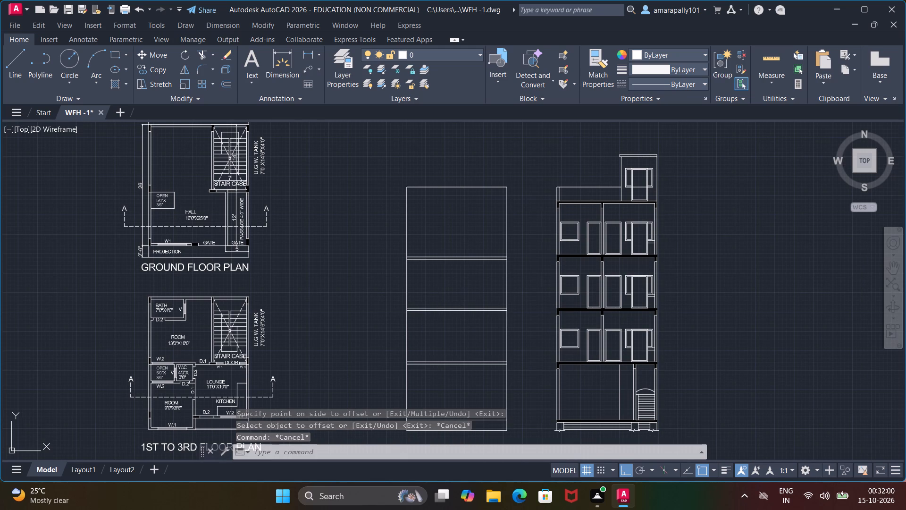
pyautogui.scroll(1, 455, 255)
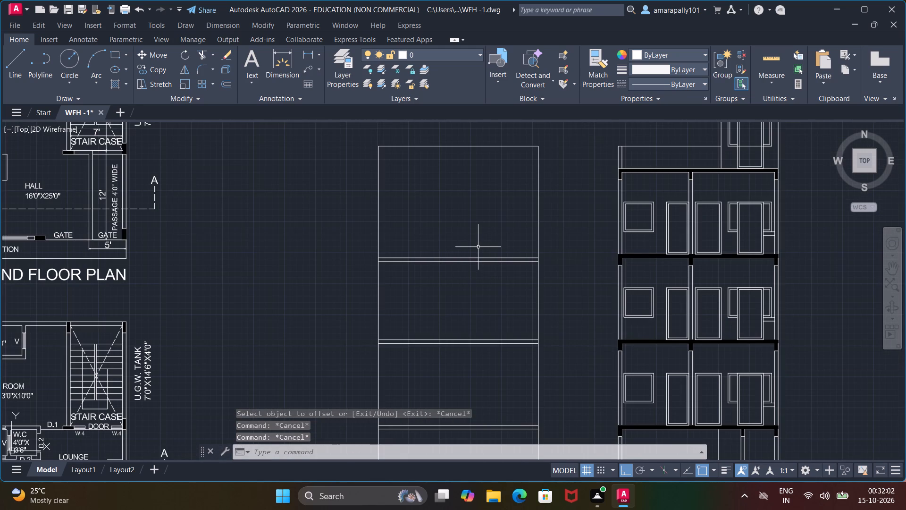
pyautogui.click(477, 258)
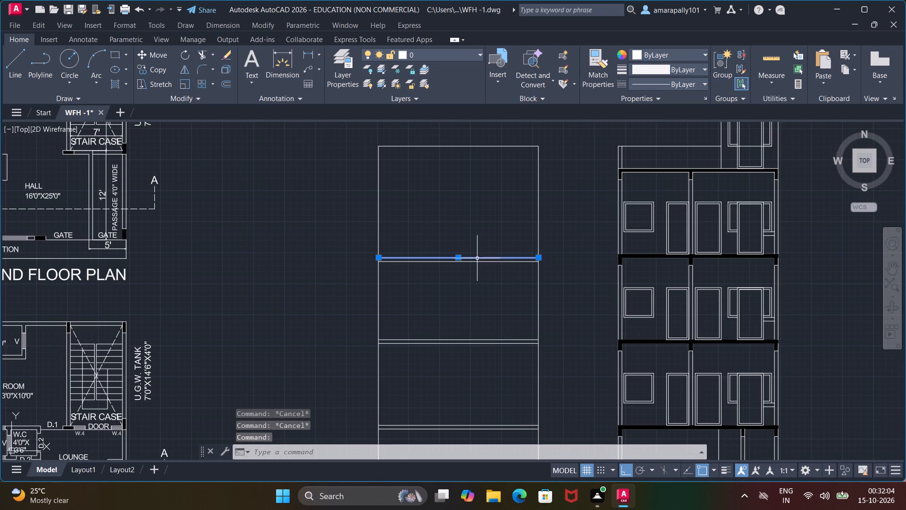
pyautogui.rightClick(478, 249)
pyautogui.click(501, 286)
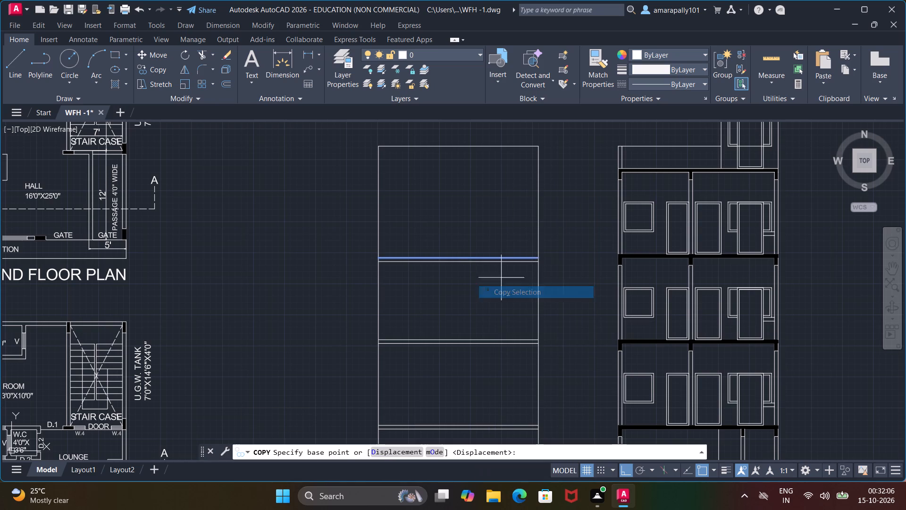
pyautogui.click(534, 251)
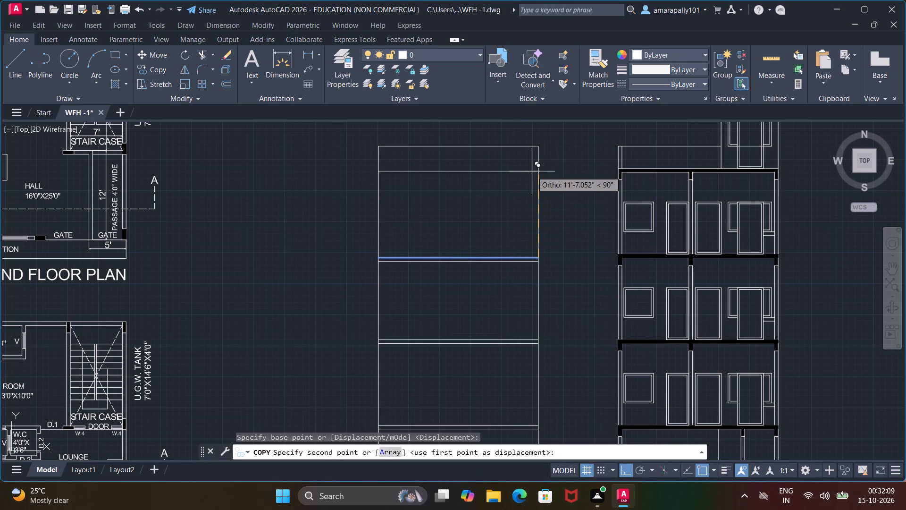
pyautogui.write("11'")
pyautogui.press('Return')
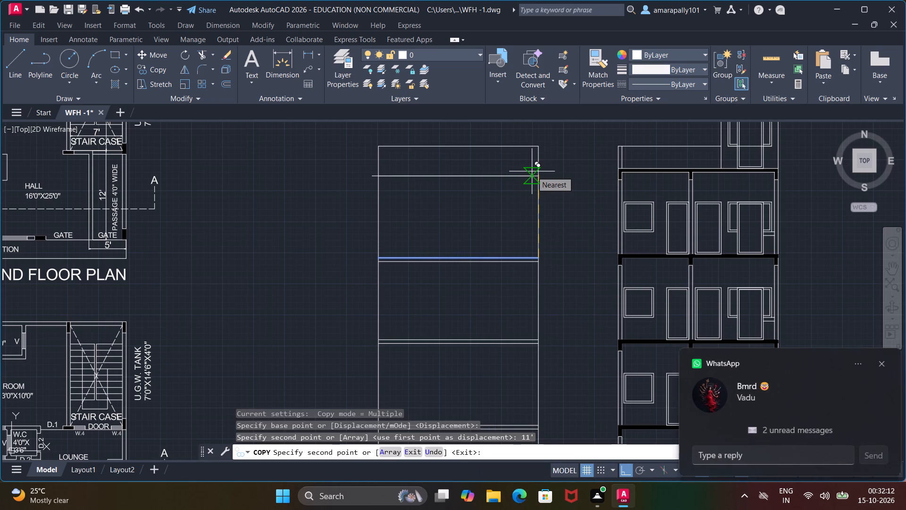
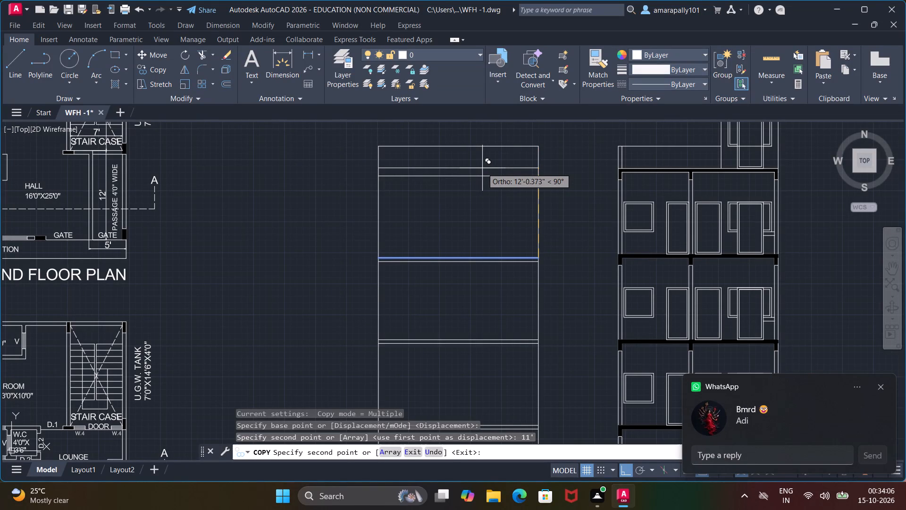
# Copy the underside line of the new elevation's uppermost floor slab 6" straight up as the slab's top line.
pyautogui.press('space')
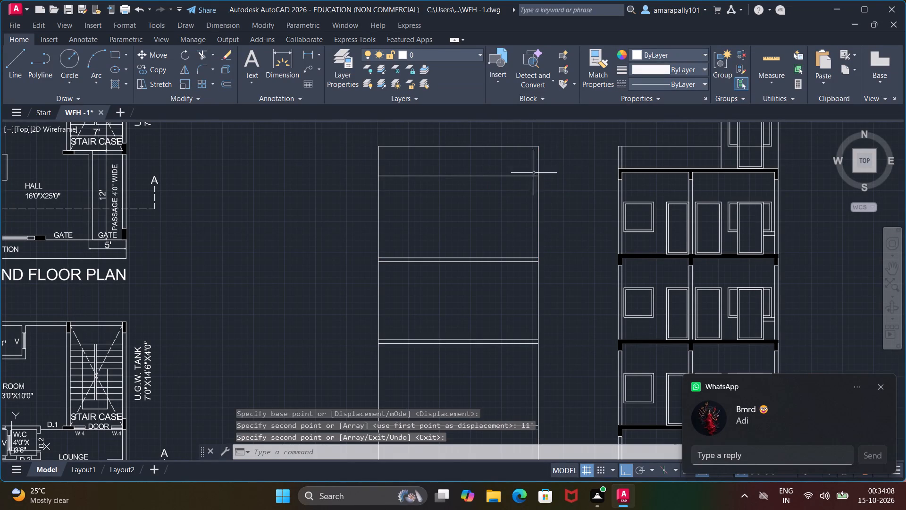
pyautogui.click(518, 177)
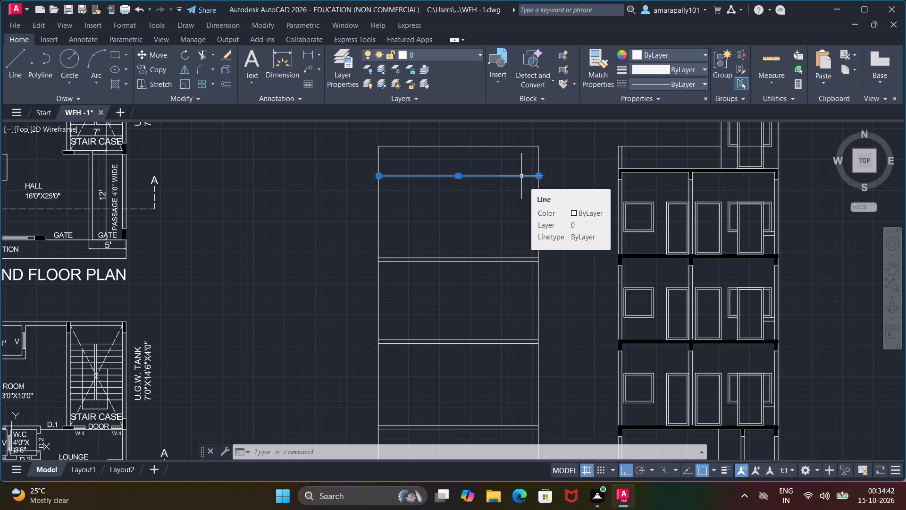
pyautogui.rightClick(568, 203)
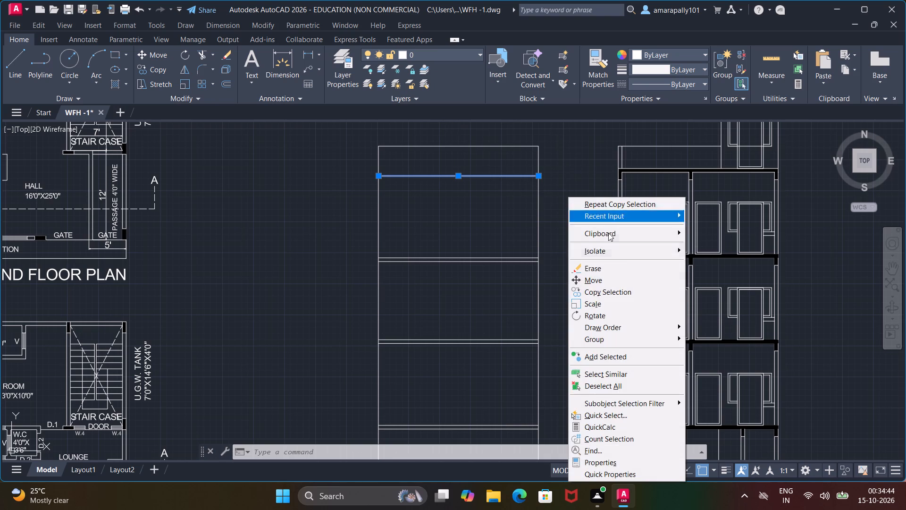
pyautogui.click(619, 296)
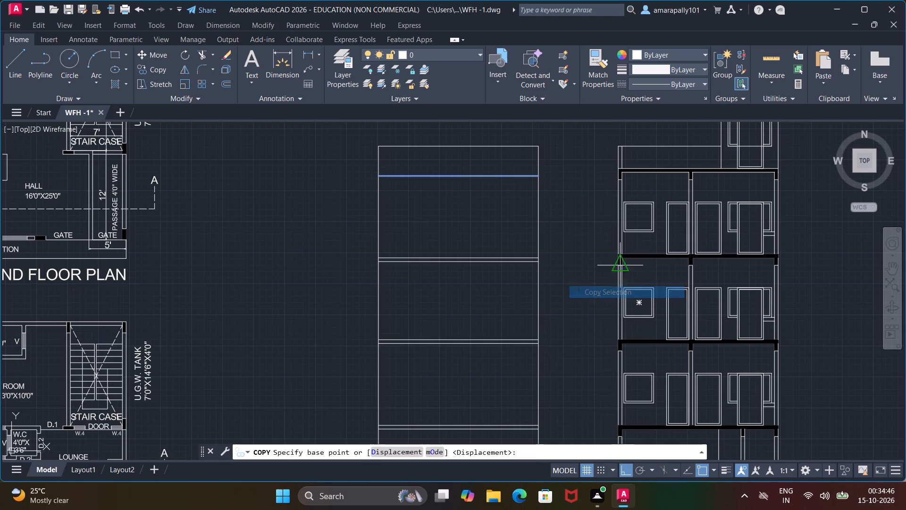
pyautogui.click(537, 183)
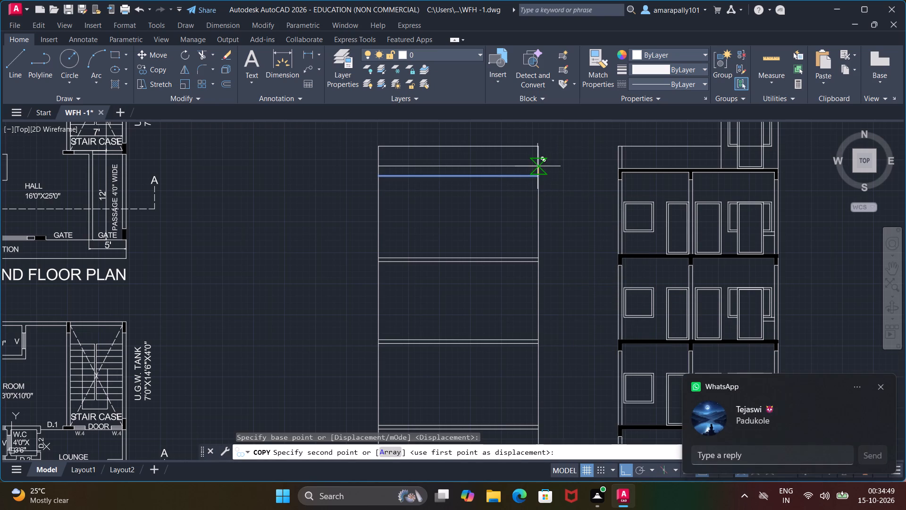
pyautogui.write('6"')
pyautogui.press('Return')
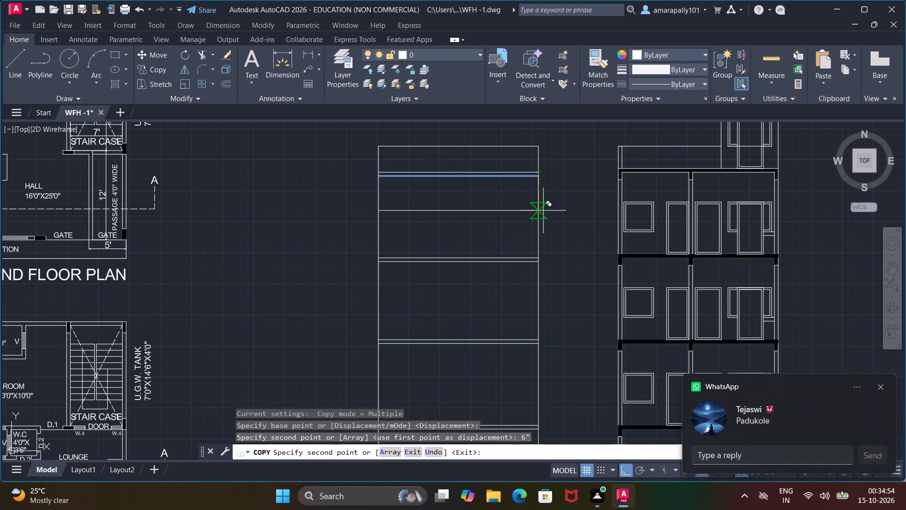
pyautogui.press('Escape')
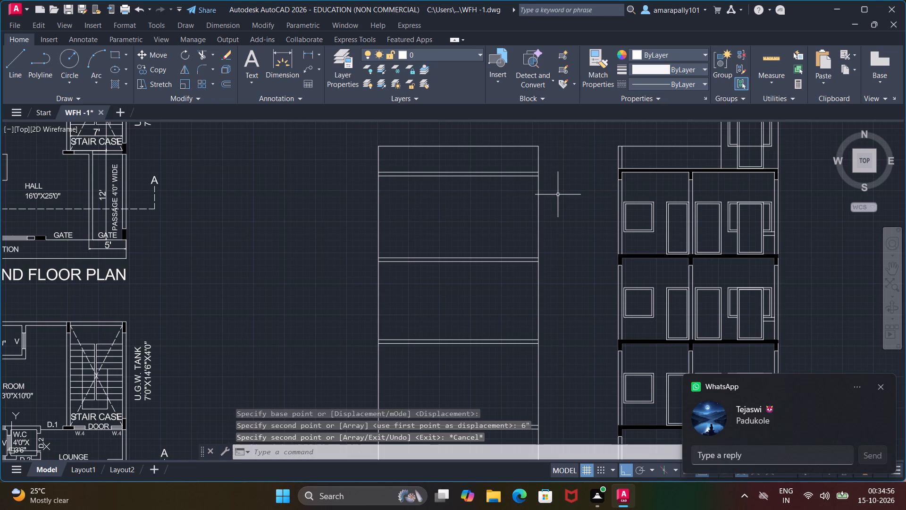
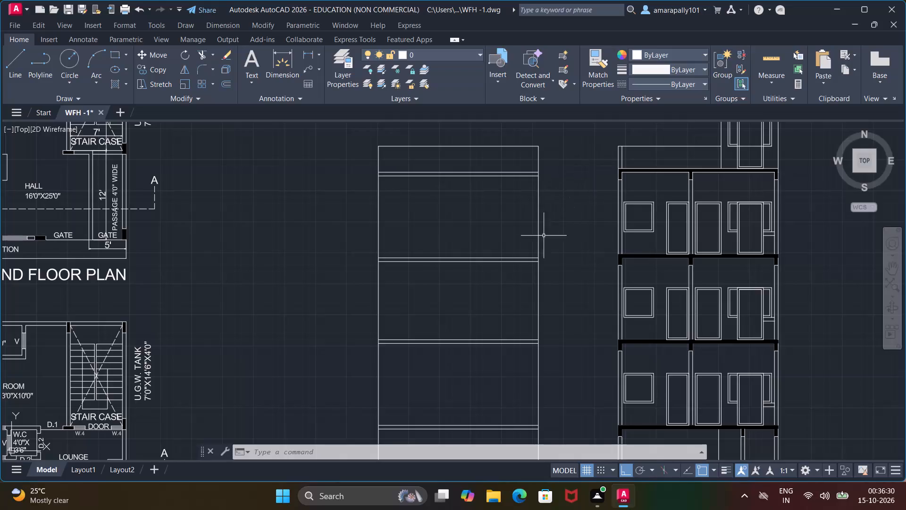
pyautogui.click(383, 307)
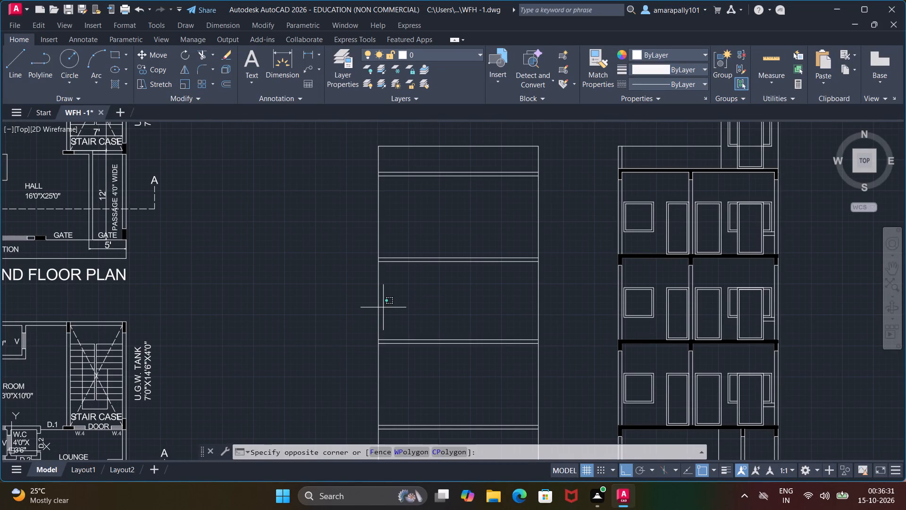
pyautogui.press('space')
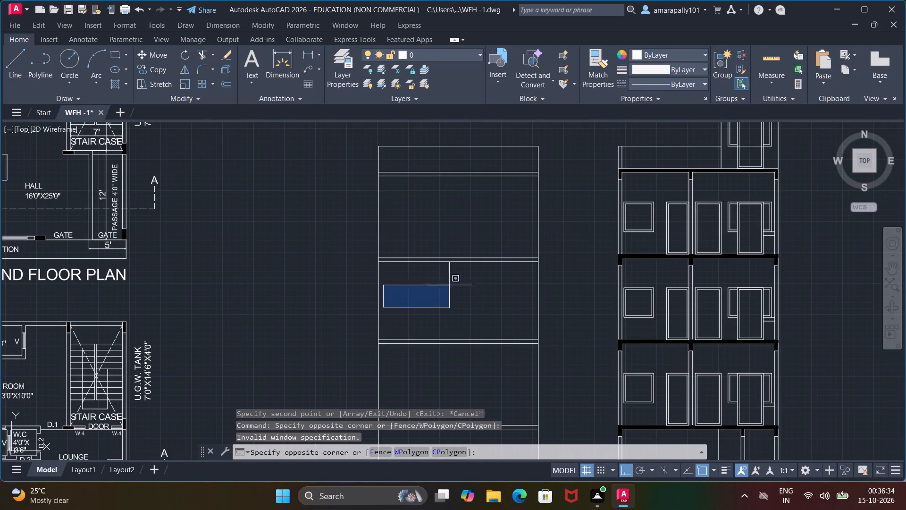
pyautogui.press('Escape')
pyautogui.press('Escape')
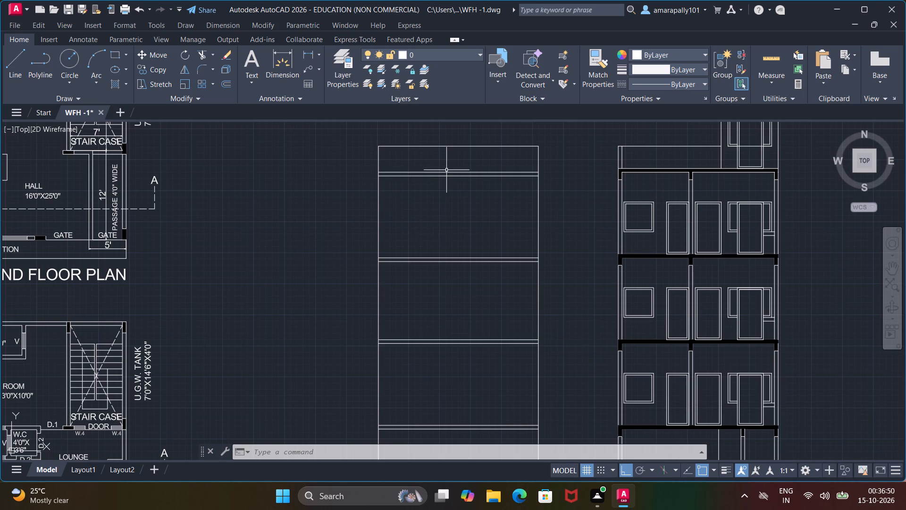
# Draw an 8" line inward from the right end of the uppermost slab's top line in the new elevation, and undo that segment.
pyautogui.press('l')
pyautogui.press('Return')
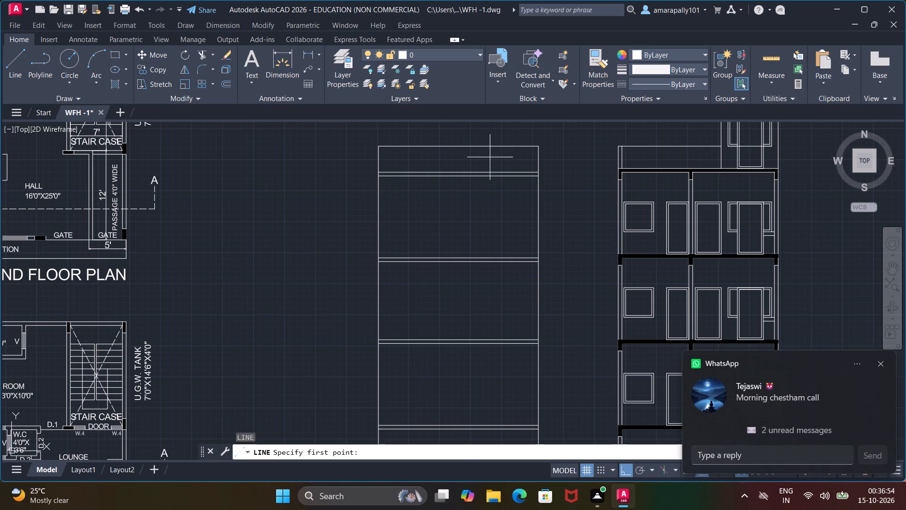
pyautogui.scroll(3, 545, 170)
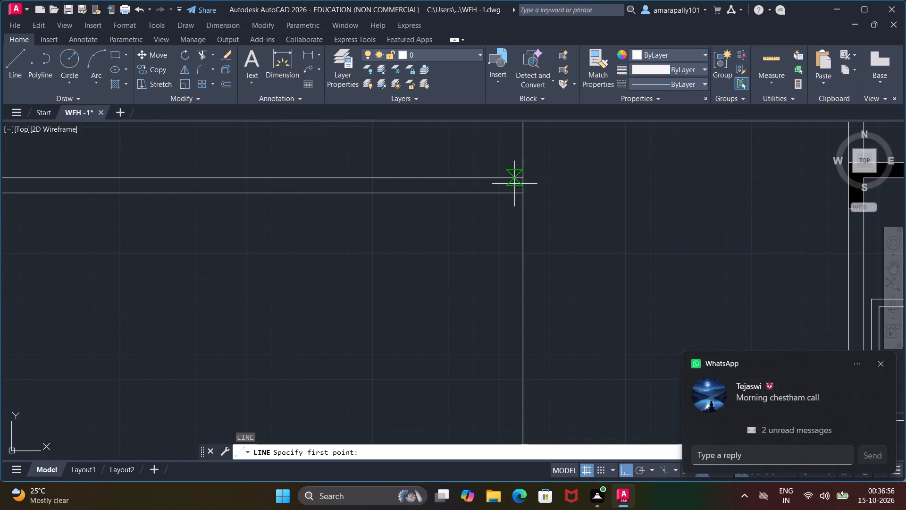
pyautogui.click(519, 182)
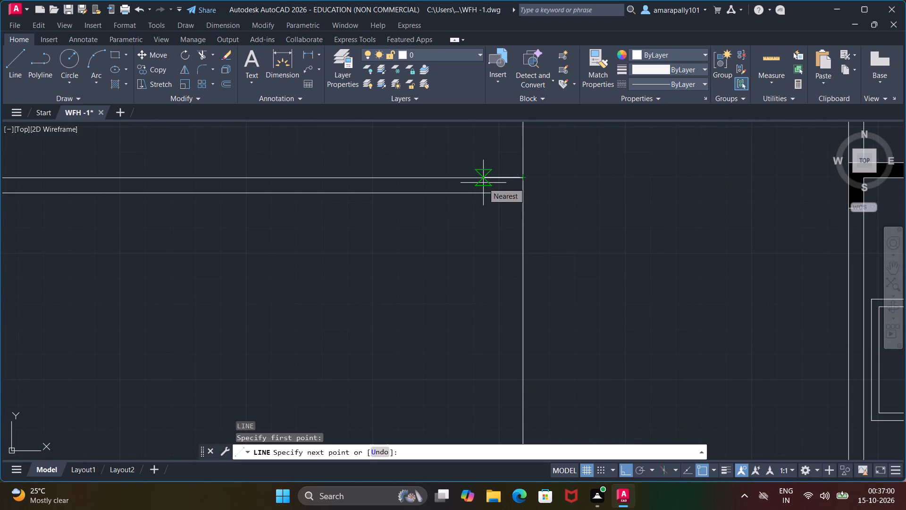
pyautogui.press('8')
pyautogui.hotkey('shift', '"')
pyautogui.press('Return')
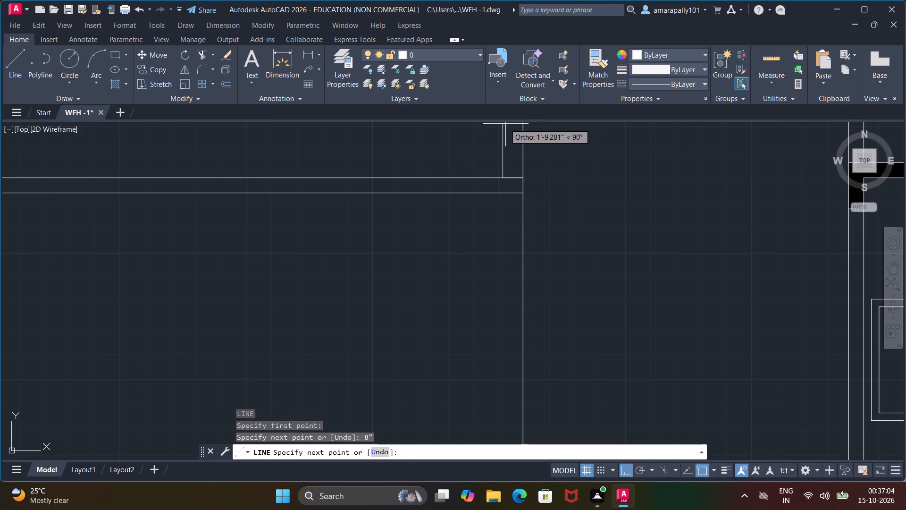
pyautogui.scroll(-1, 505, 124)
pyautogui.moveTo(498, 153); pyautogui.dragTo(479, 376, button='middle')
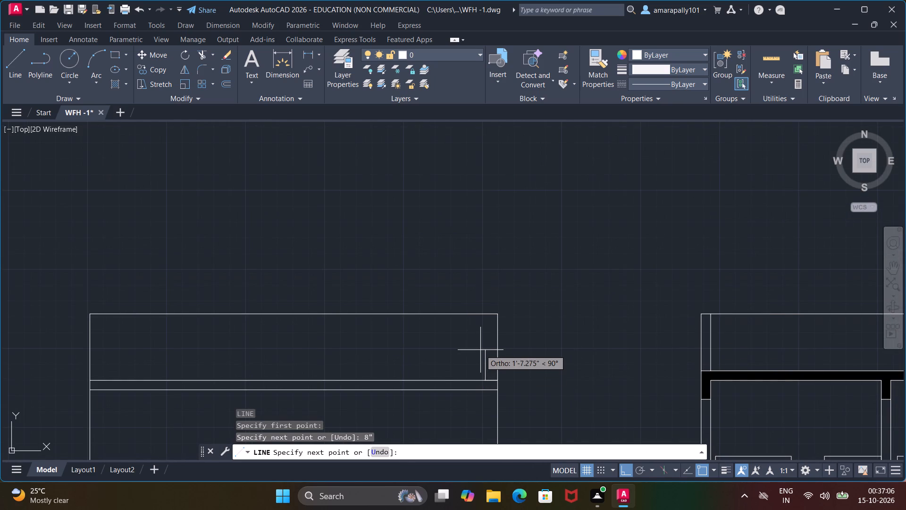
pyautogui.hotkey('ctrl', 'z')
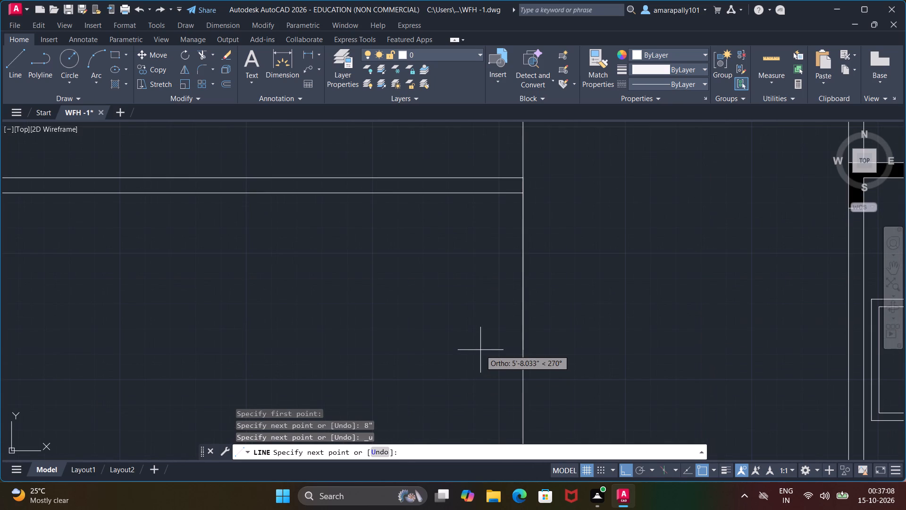
# Draw a 9" line inward along the uppermost slab's top line, starting from its right end at the elevation's outer edge.
pyautogui.scroll(-3, 475, 323)
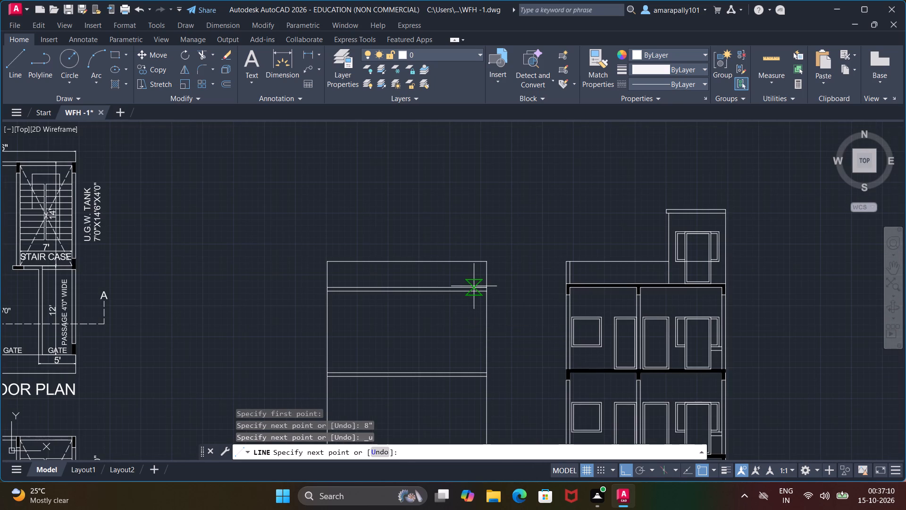
pyautogui.press('l')
pyautogui.press('Return')
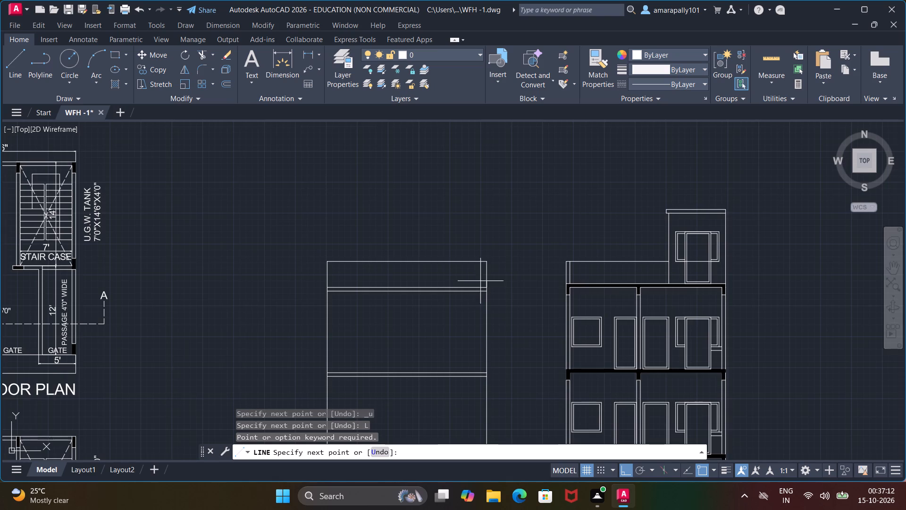
pyautogui.scroll(2, 489, 274)
pyautogui.moveTo(470, 314); pyautogui.dragTo(504, 272, button='middle')
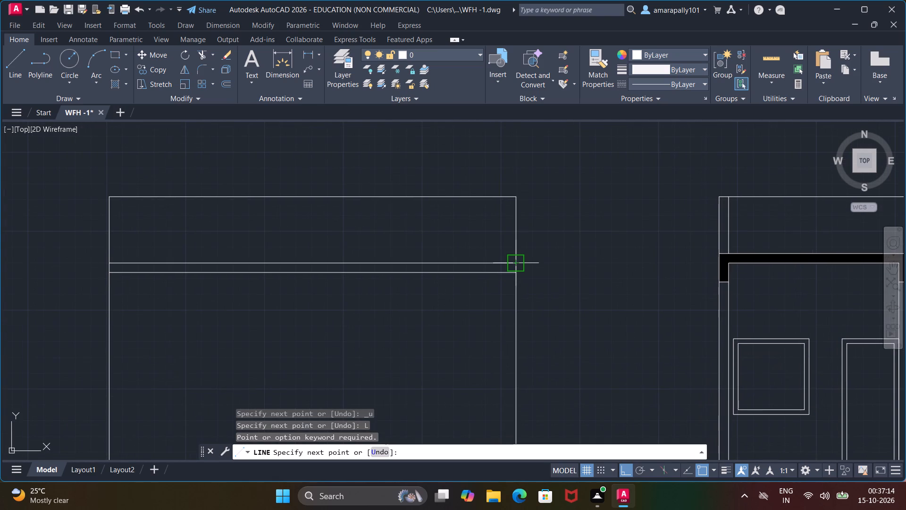
pyautogui.scroll(3, 517, 258)
pyautogui.click(516, 280)
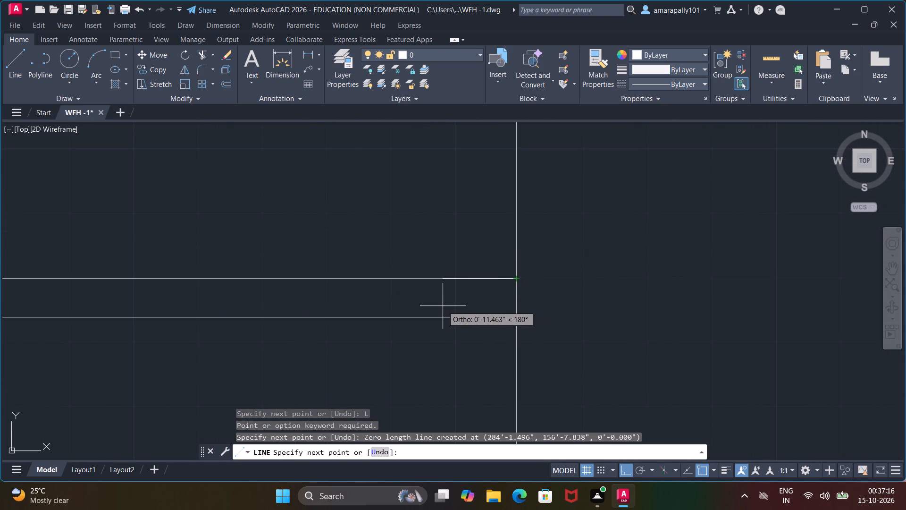
pyautogui.write('9"')
pyautogui.press('Return')
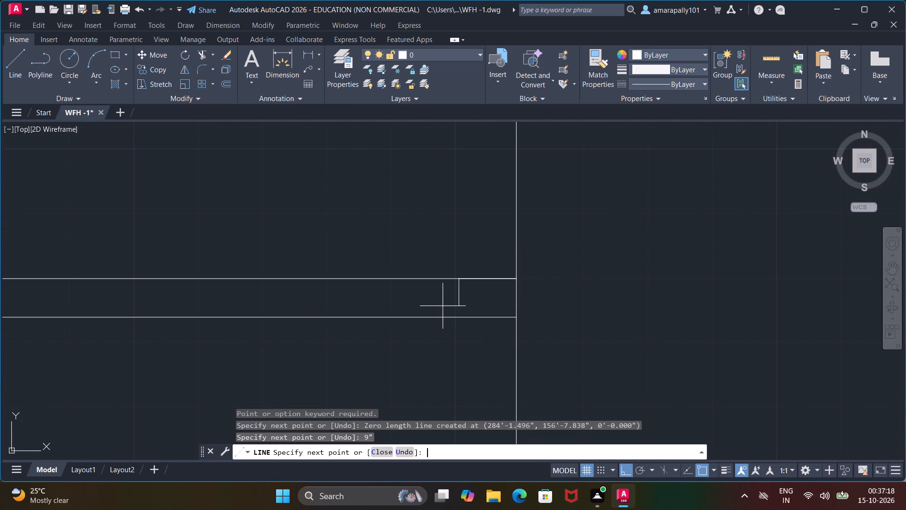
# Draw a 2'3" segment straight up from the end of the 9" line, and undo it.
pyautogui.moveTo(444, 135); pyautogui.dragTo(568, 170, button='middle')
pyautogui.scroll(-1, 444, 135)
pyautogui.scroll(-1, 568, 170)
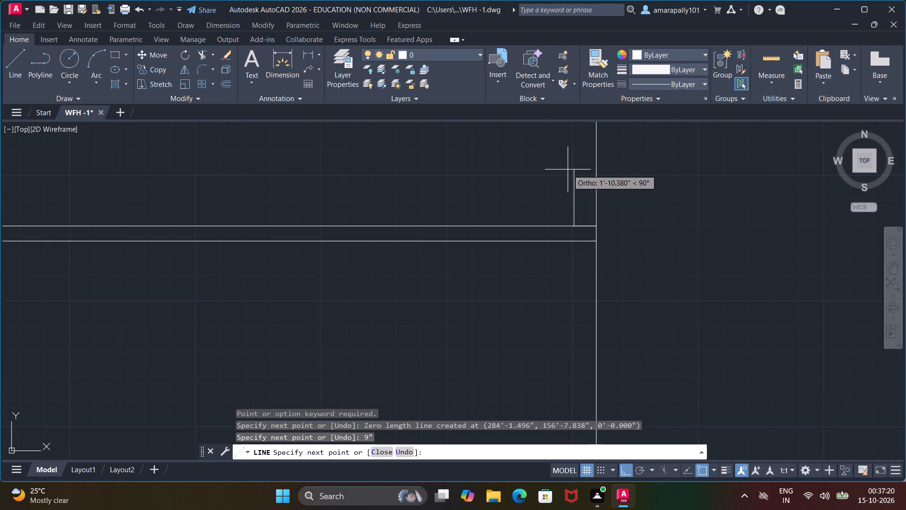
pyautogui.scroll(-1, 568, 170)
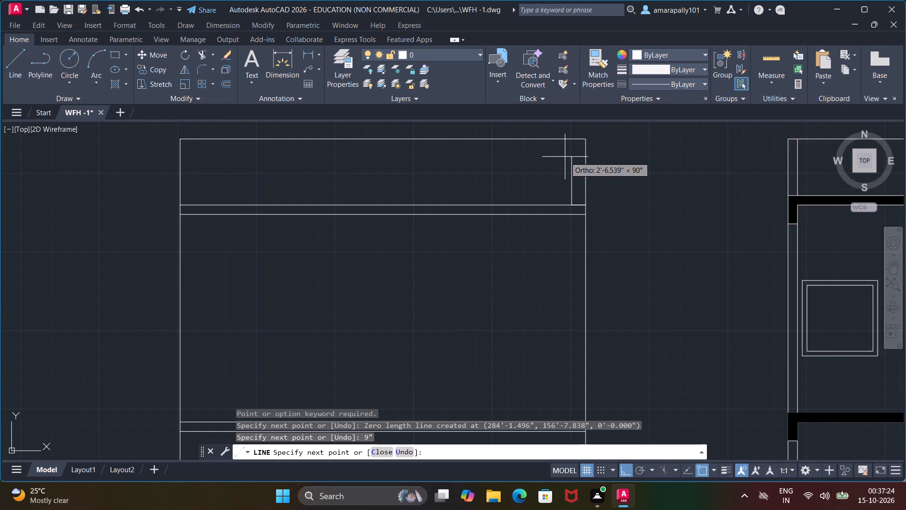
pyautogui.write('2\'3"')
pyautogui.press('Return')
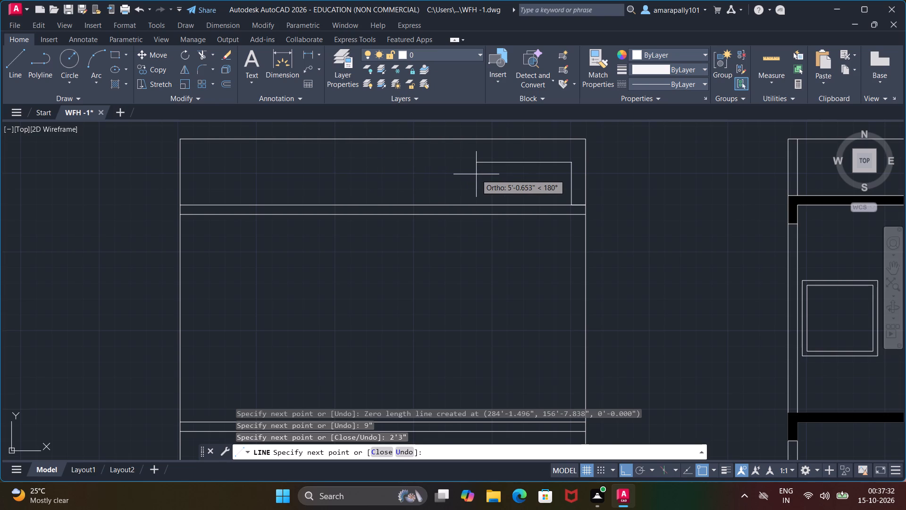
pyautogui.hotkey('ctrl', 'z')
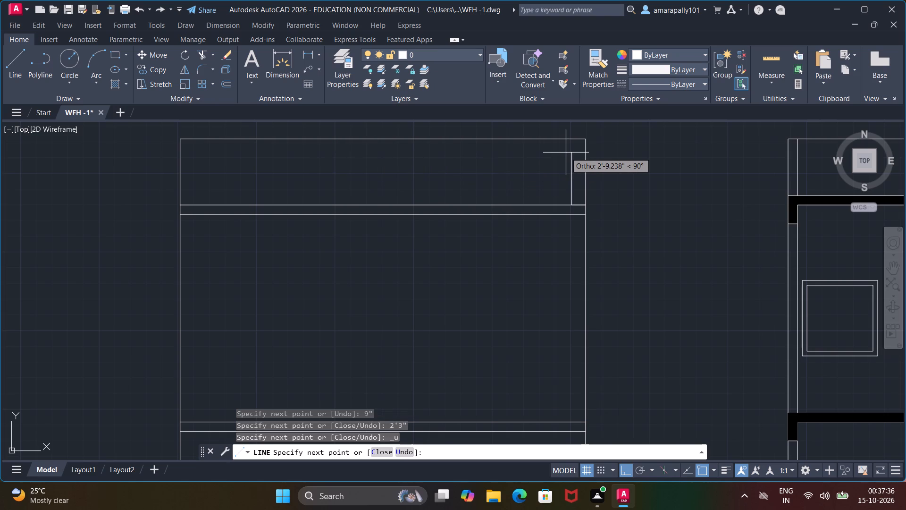
# Continue the line 2'6" straight up from the 9" segment's end, and 20' horizontally toward the elevation's left edge.
pyautogui.write('2\'6"')
pyautogui.press('Return')
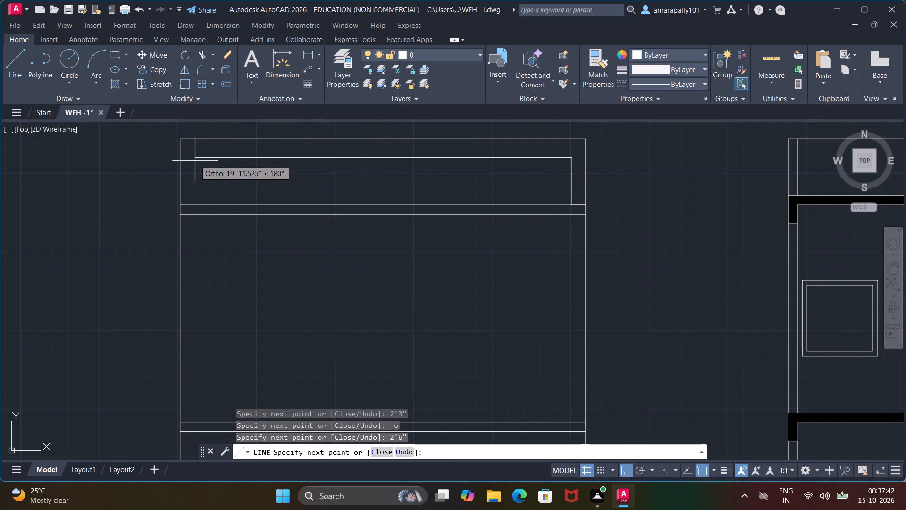
pyautogui.scroll(3, 194, 161)
pyautogui.moveTo(194, 161); pyautogui.dragTo(289, 229, button='middle')
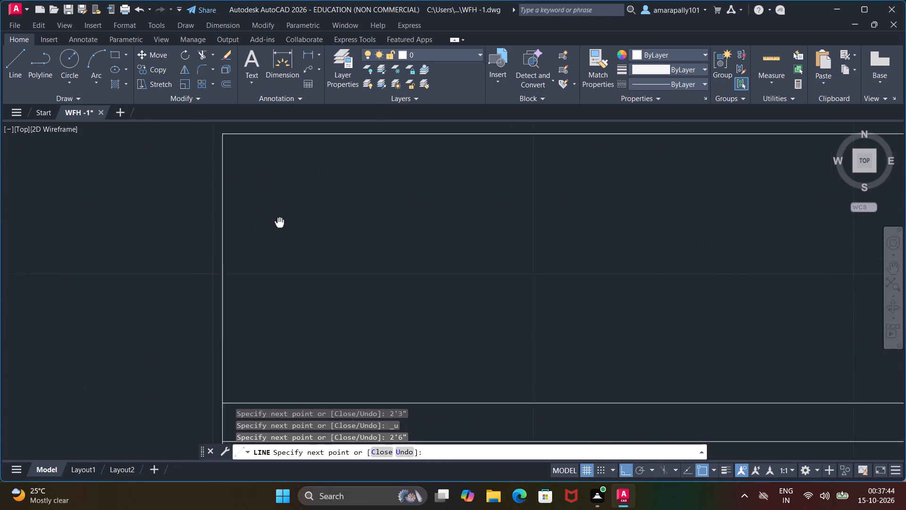
pyautogui.moveTo(289, 229); pyautogui.dragTo(351, 255, button='middle')
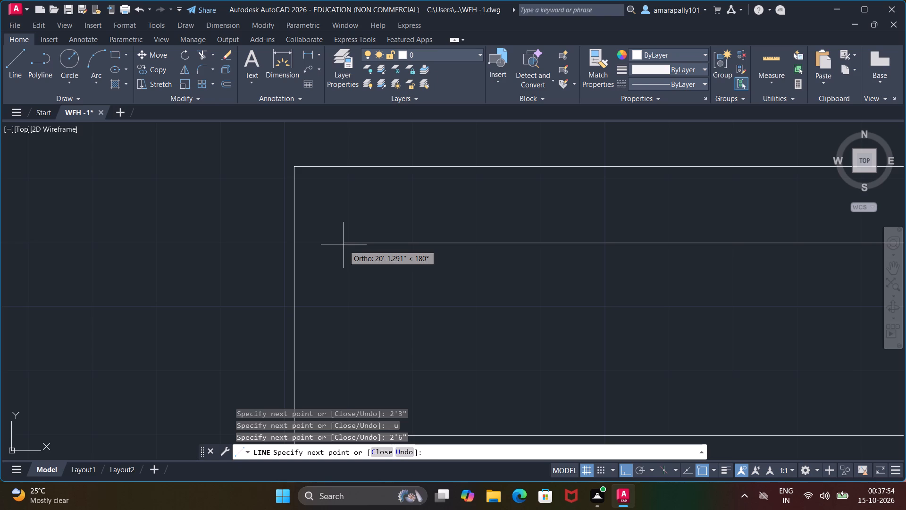
pyautogui.write("20'")
pyautogui.press('Return')
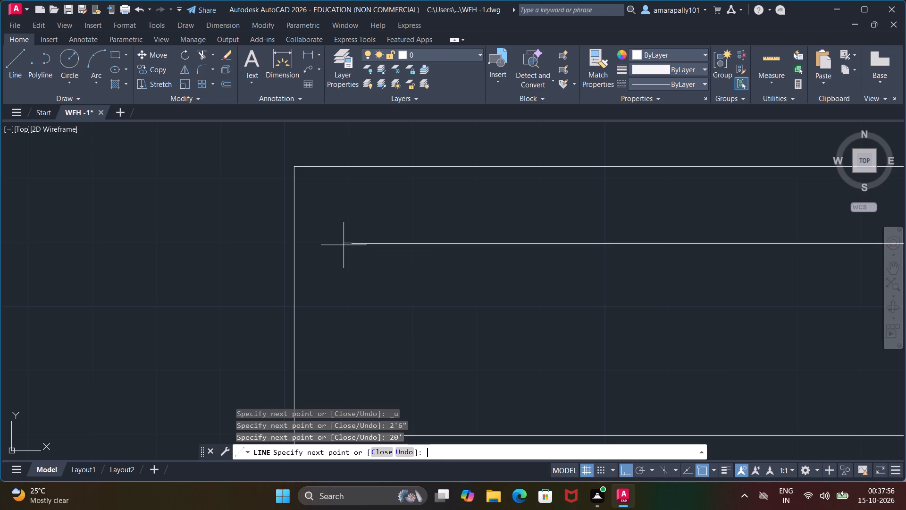
# Run the line straight down from the 20' segment's left end to the top line of the lowest floor slab, and end it.
pyautogui.scroll(-2, 359, 329)
pyautogui.moveTo(369, 320); pyautogui.dragTo(319, 248, button='middle')
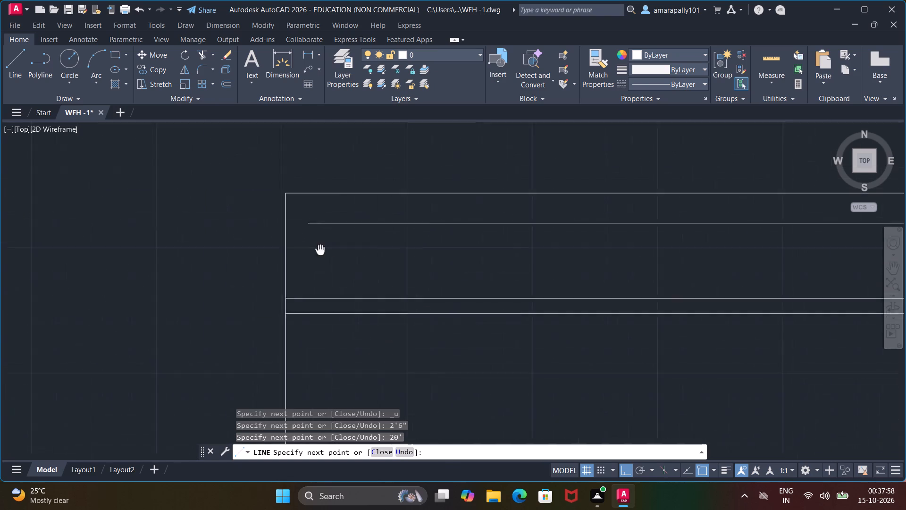
pyautogui.moveTo(319, 248); pyautogui.dragTo(244, 196, button='middle')
pyautogui.scroll(-1, 244, 196)
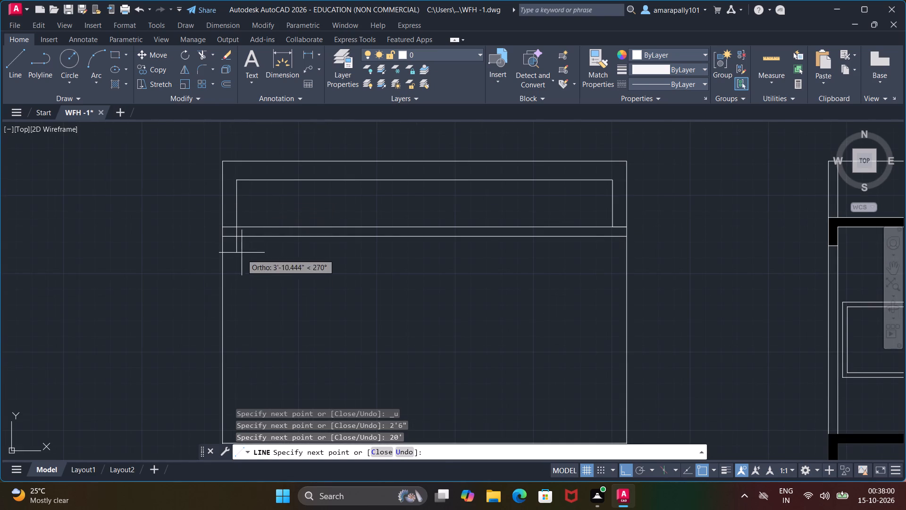
pyautogui.scroll(-3, 248, 320)
pyautogui.moveTo(249, 382); pyautogui.dragTo(272, 219, button='middle')
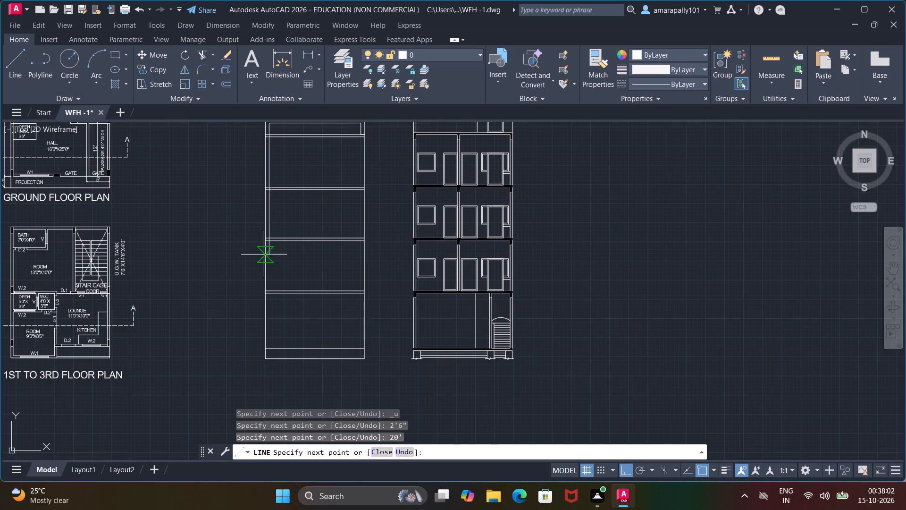
pyautogui.scroll(4, 265, 272)
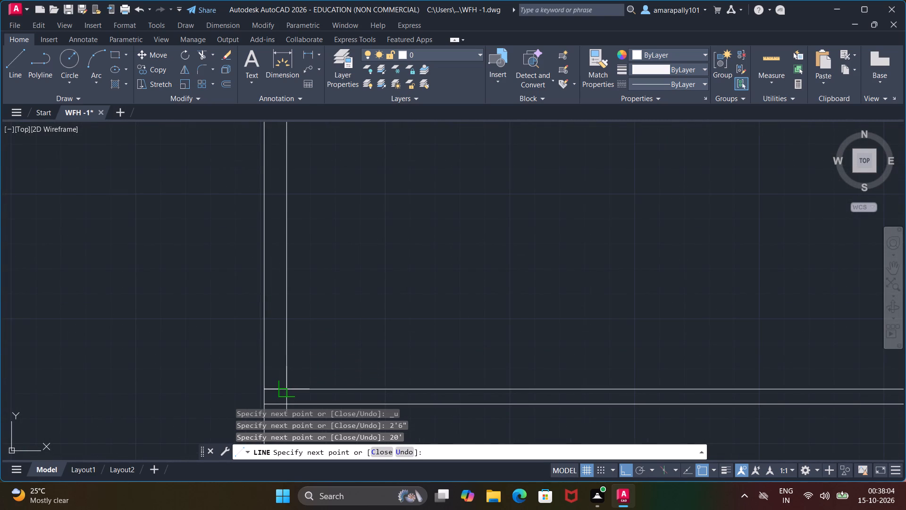
pyautogui.click(294, 388)
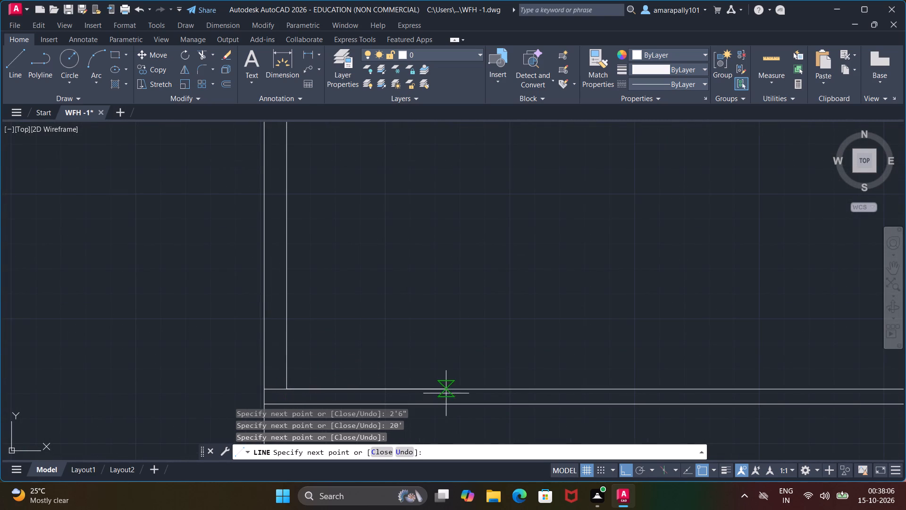
pyautogui.press('Escape')
pyautogui.press('Escape')
# Trim the upper three floor slabs' line pairs between the elevation's left outer edge and the new inner vertical line.
pyautogui.scroll(-4, 321, 316)
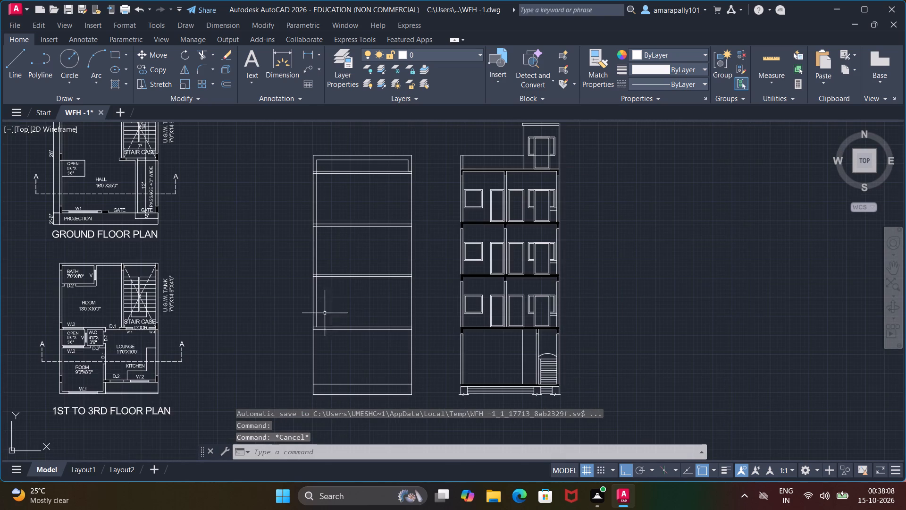
pyautogui.write('TR')
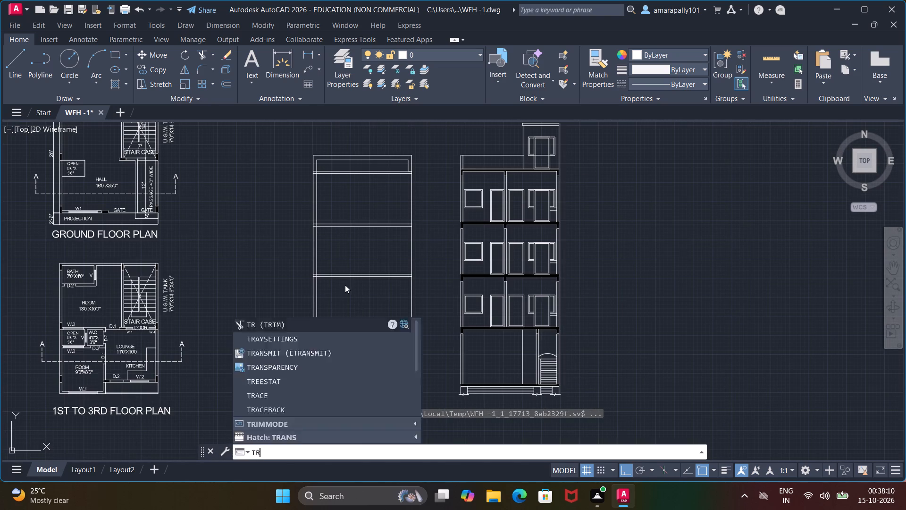
pyautogui.press('Return')
pyautogui.press('Return')
pyautogui.scroll(4, 323, 298)
pyautogui.scroll(-2, 298, 343)
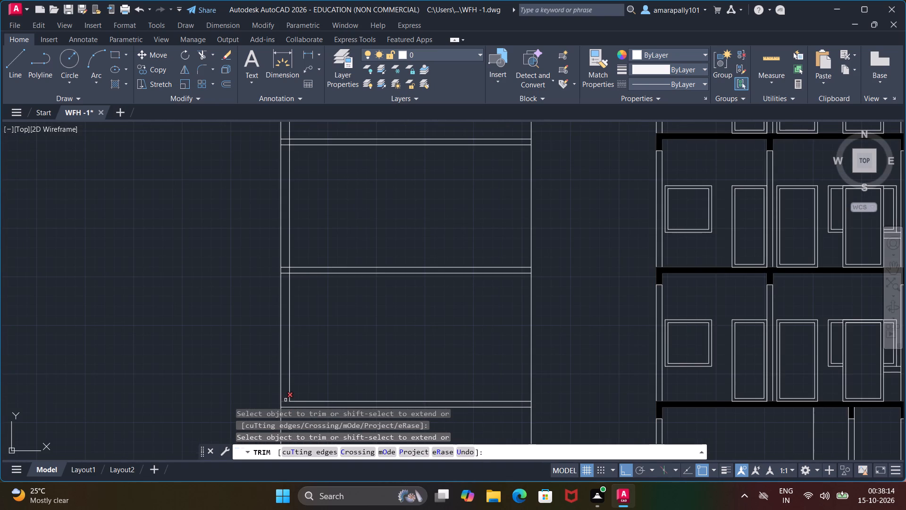
pyautogui.click(286, 288)
pyautogui.click(285, 263)
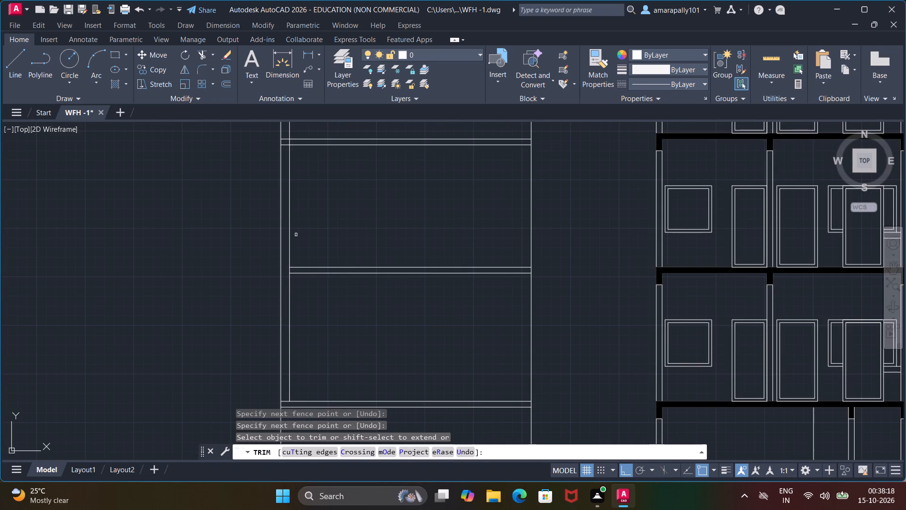
pyautogui.click(285, 154)
pyautogui.click(285, 135)
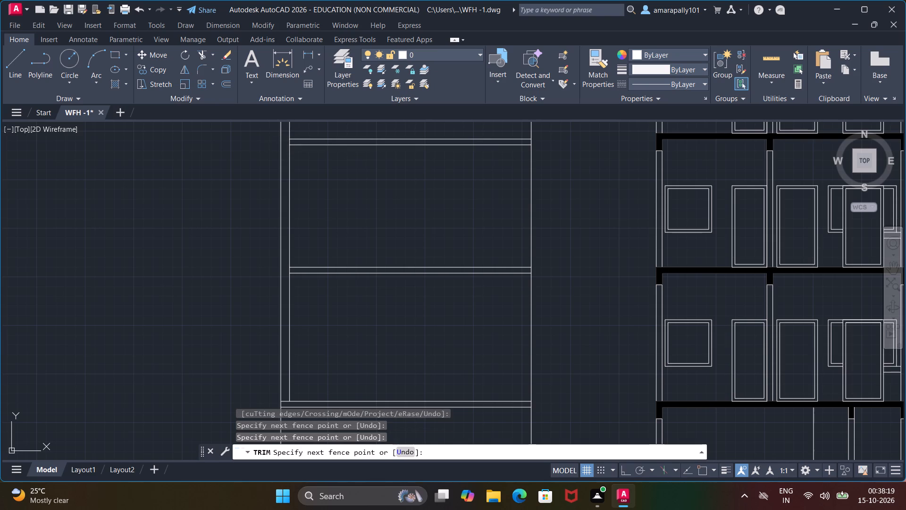
pyautogui.moveTo(285, 134); pyautogui.dragTo(317, 371, button='middle')
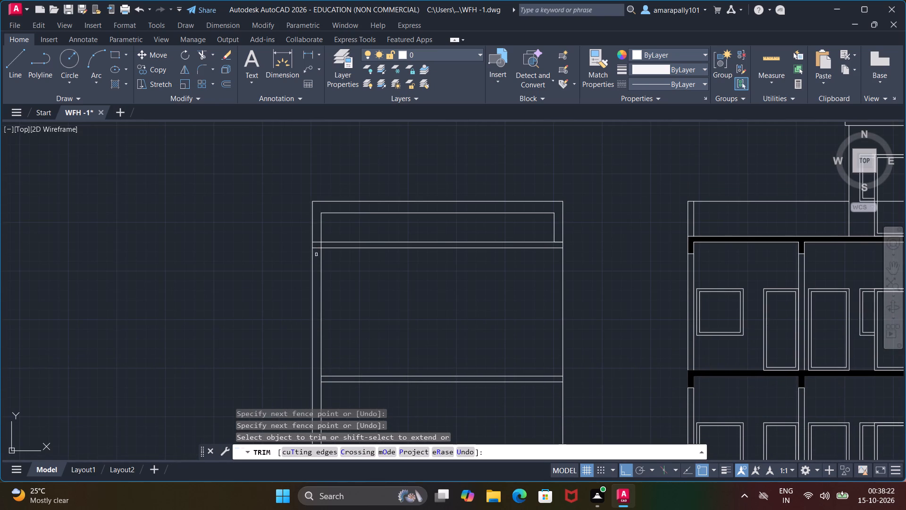
pyautogui.click(319, 253)
pyautogui.click(317, 233)
# Compare the trimmed elevation's storeys with the hatched section and the floor plans, and end the Trim command.
pyautogui.scroll(-2, 468, 299)
pyautogui.moveTo(472, 315); pyautogui.dragTo(460, 259, button='middle')
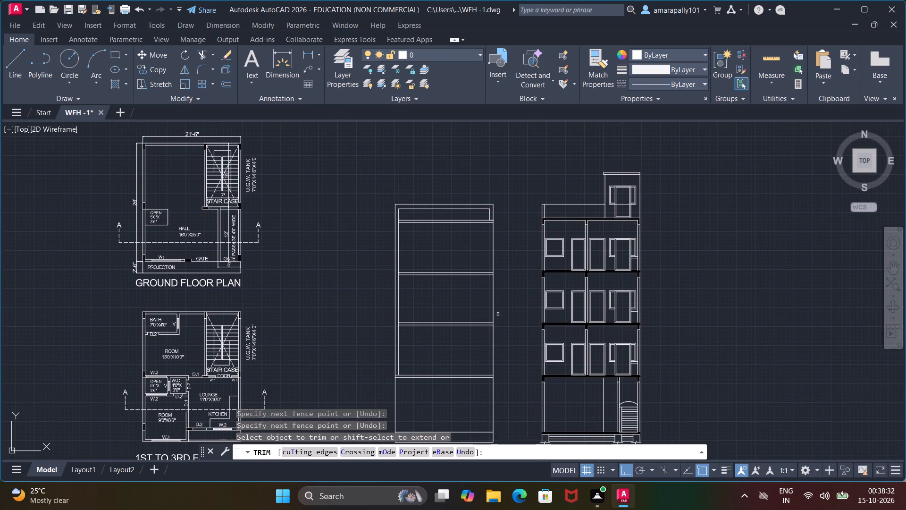
pyautogui.scroll(2, 611, 266)
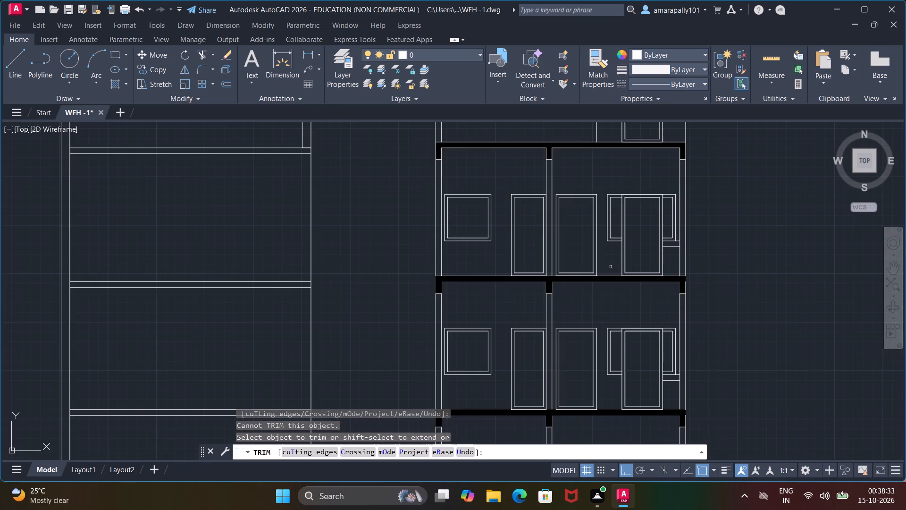
pyautogui.scroll(1, 585, 292)
pyautogui.scroll(-1, 583, 293)
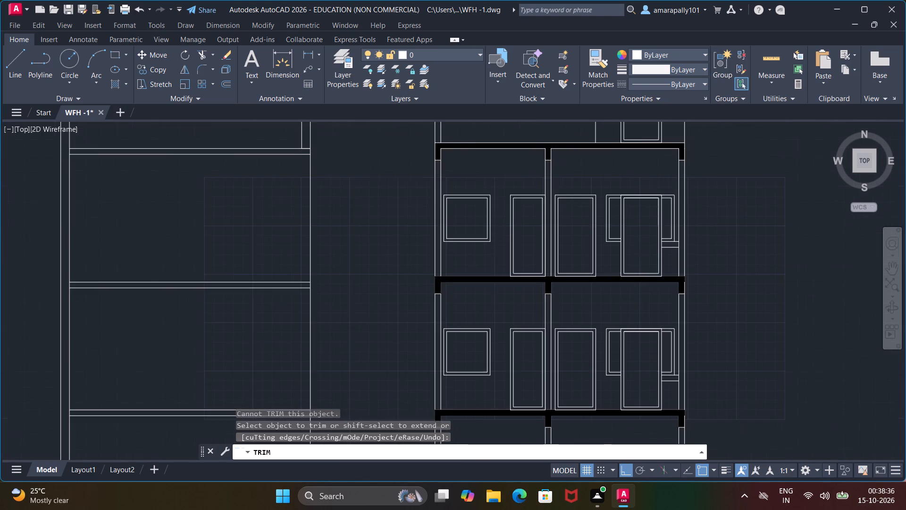
pyautogui.scroll(-1, 583, 293)
pyautogui.scroll(-2, 537, 316)
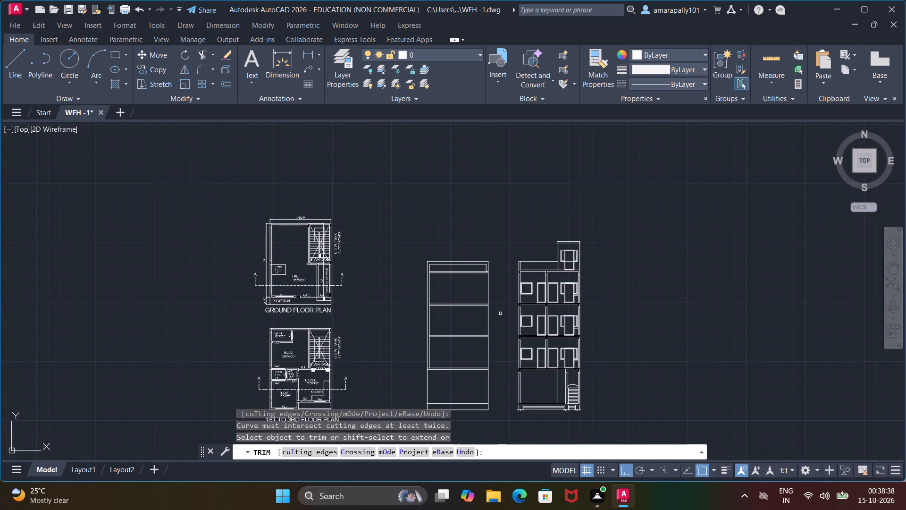
pyautogui.scroll(1, 500, 314)
pyautogui.moveTo(500, 314); pyautogui.dragTo(510, 231, button='middle')
pyautogui.moveTo(509, 229); pyautogui.dragTo(509, 231, button='middle')
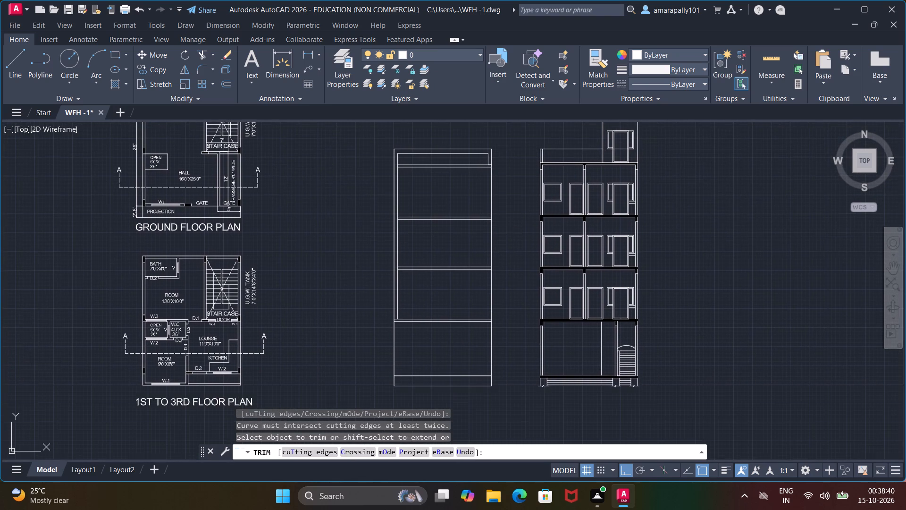
pyautogui.moveTo(509, 231); pyautogui.dragTo(507, 314, button='middle')
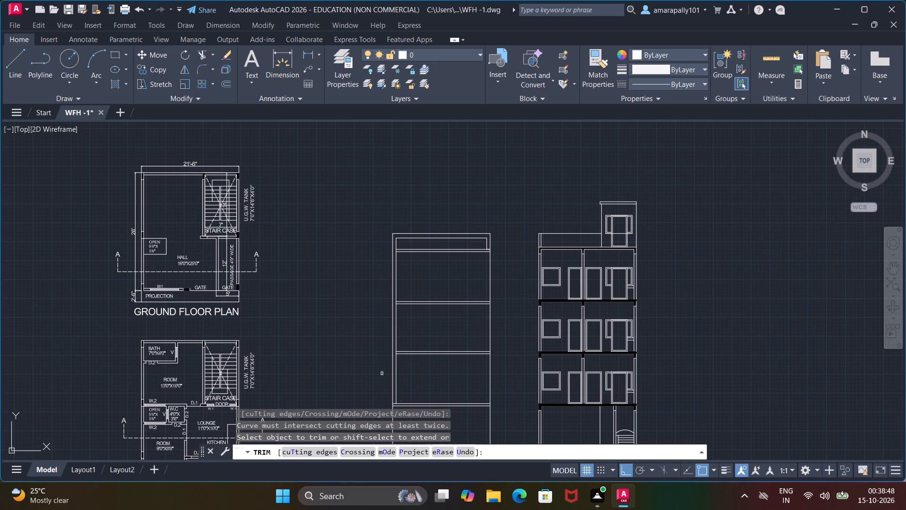
pyautogui.scroll(-1, 379, 364)
pyautogui.moveTo(371, 361); pyautogui.dragTo(413, 299, button='middle')
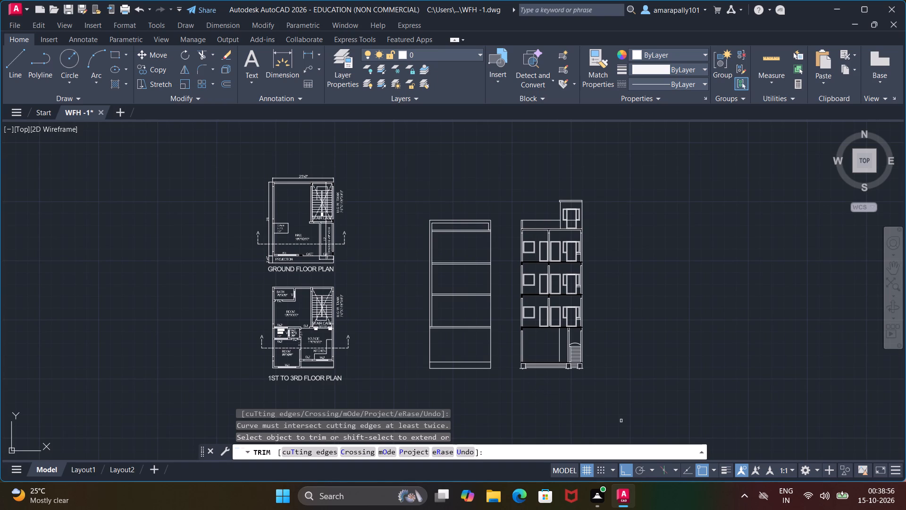
pyautogui.scroll(1, 464, 368)
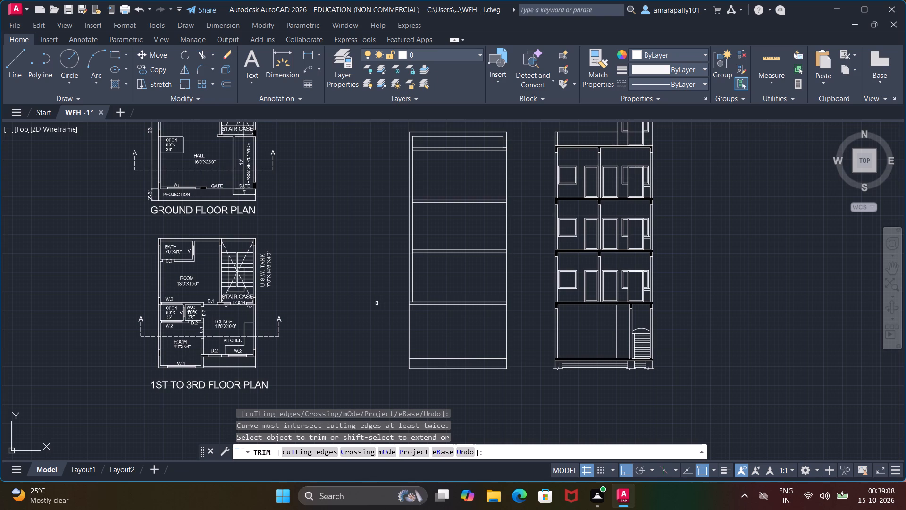
pyautogui.press('Escape')
pyautogui.press('Escape')
pyautogui.press('Escape')
pyautogui.press('Escape')
pyautogui.press('Escape')
pyautogui.press('Escape')
pyautogui.press('Escape')
pyautogui.press('Escape')
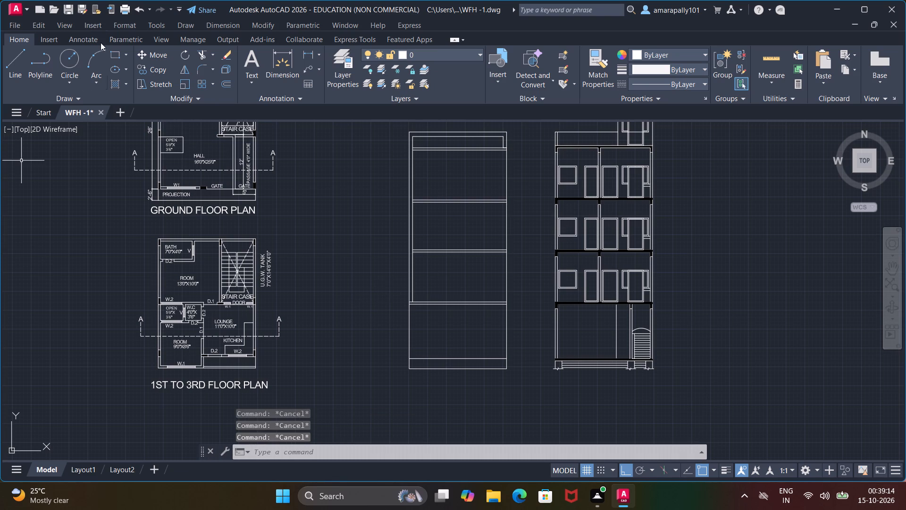
# Start a rectangle with its first corner on the elevation's ground-floor base line, just inside the right outer edge.
pyautogui.click(114, 53)
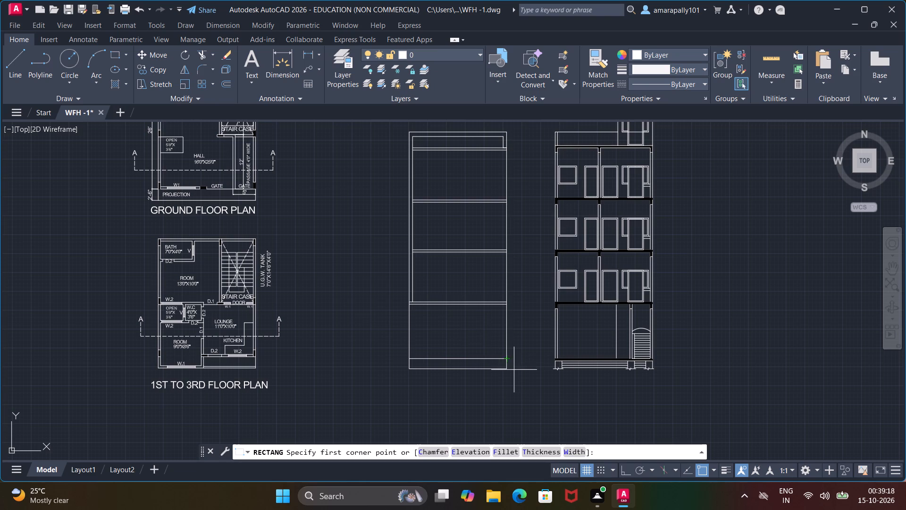
pyautogui.scroll(2, 513, 371)
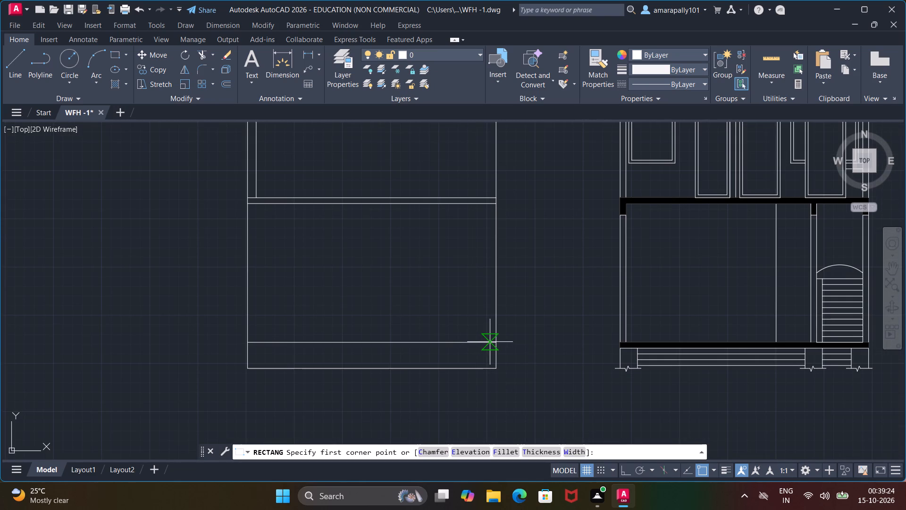
pyautogui.click(490, 342)
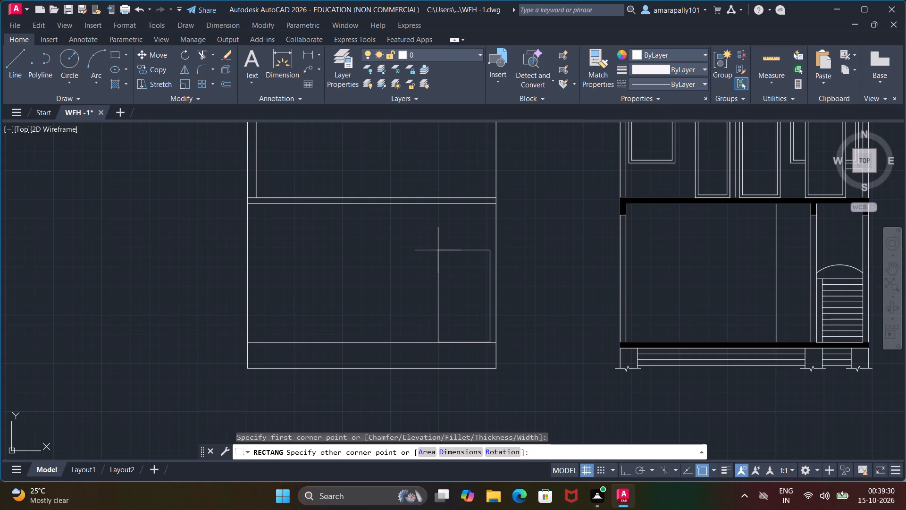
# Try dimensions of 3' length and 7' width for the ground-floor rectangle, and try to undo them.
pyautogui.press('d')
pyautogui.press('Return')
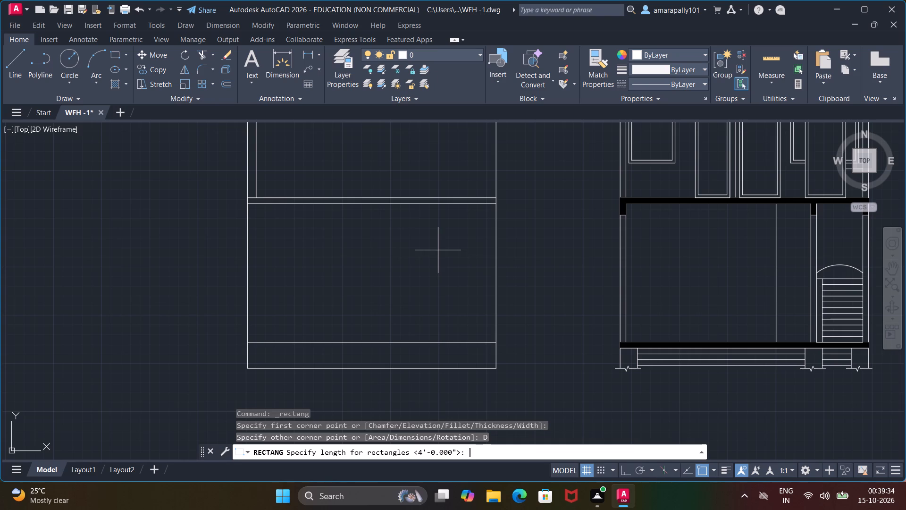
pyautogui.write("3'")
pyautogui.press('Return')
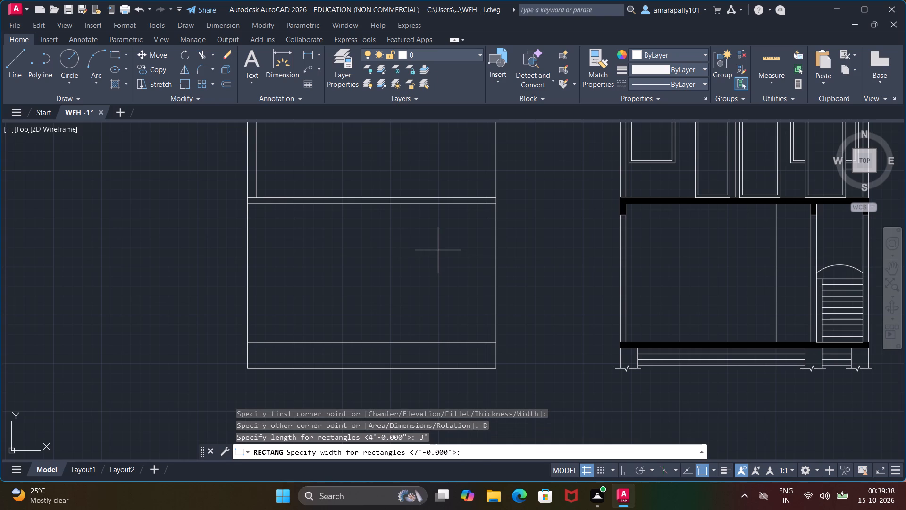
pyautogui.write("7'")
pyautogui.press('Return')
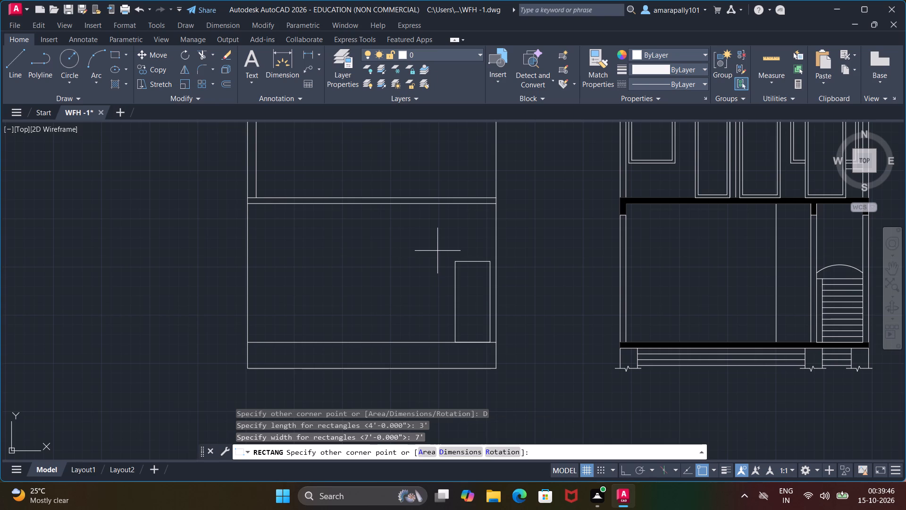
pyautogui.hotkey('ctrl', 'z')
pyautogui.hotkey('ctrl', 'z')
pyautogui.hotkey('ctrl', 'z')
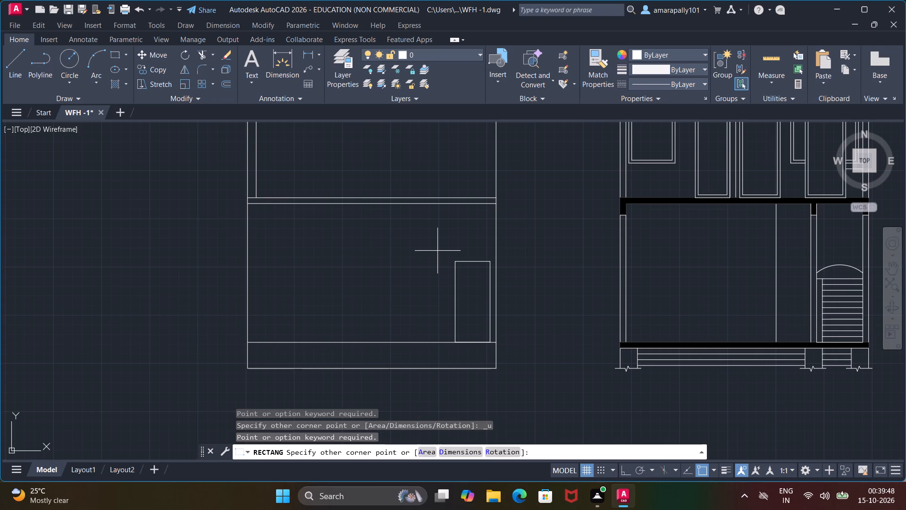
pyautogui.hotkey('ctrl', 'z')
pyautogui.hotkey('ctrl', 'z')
# Size the rectangle at the ground floor's right end to 4' length and 7' width.
pyautogui.press('d')
pyautogui.press('Return')
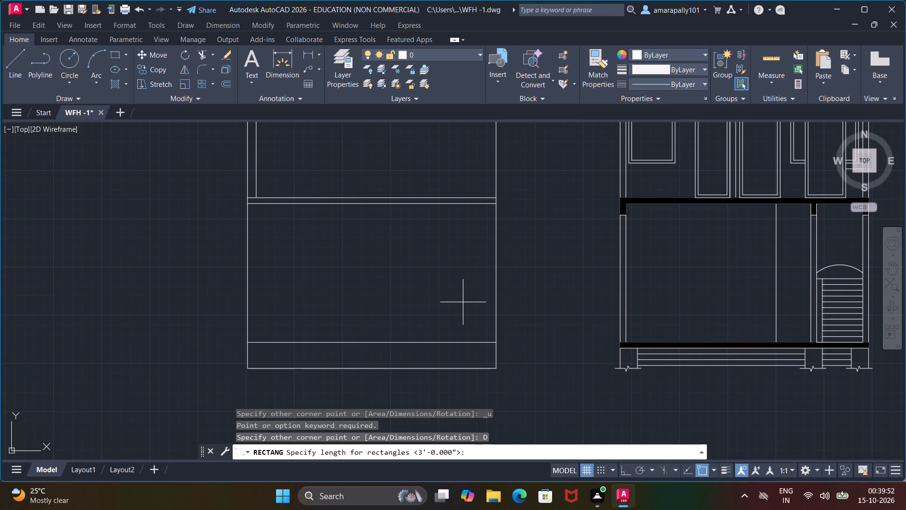
pyautogui.write("4'")
pyautogui.press('Return')
pyautogui.write("7'")
pyautogui.press('Return')
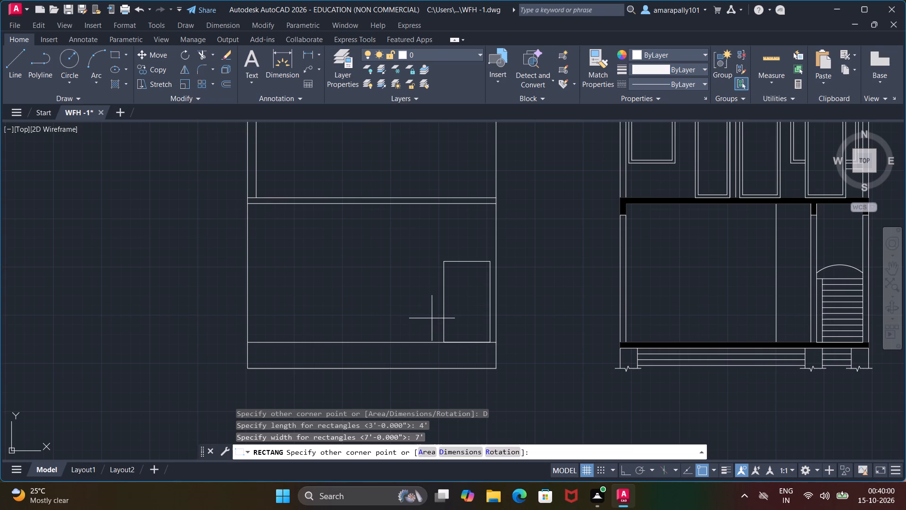
pyautogui.scroll(2, 433, 323)
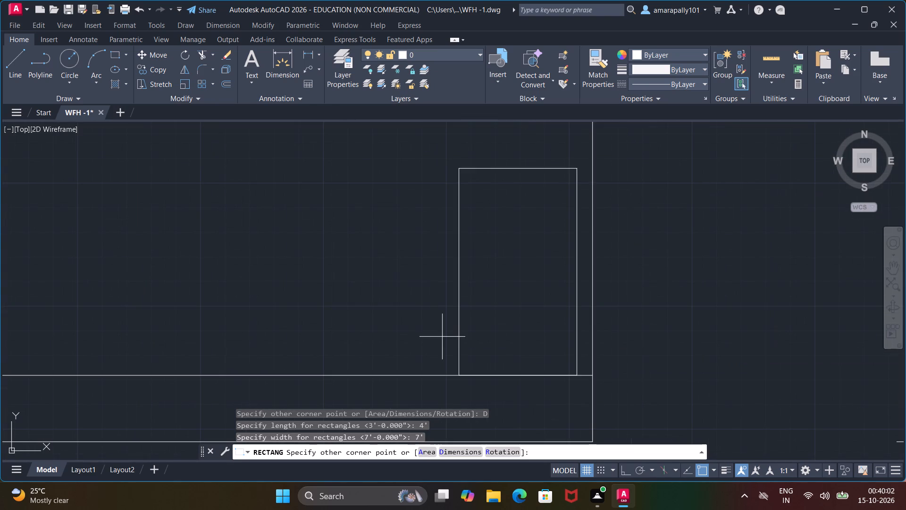
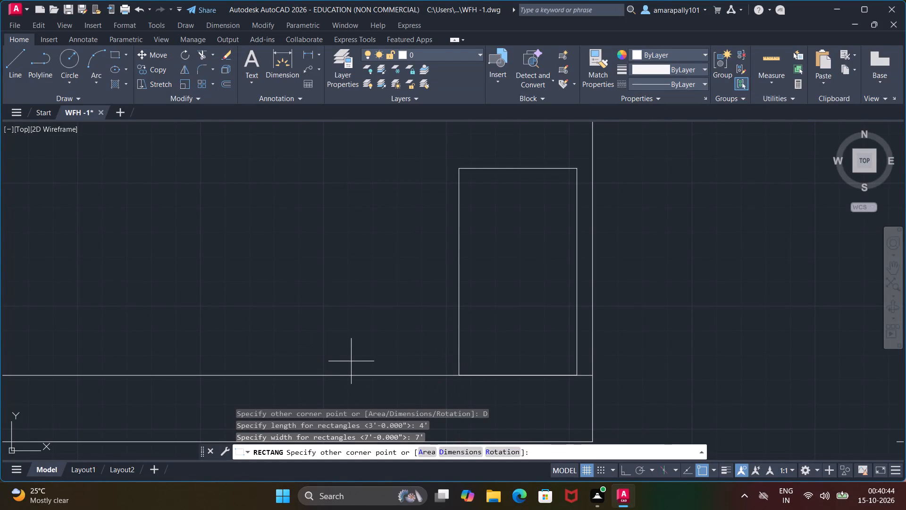
# Re-enter the ground-floor rectangle's dimensions, keeping 4' length and 7' width, and place it on the base line near the right outer edge.
pyautogui.press('d')
pyautogui.press('Return')
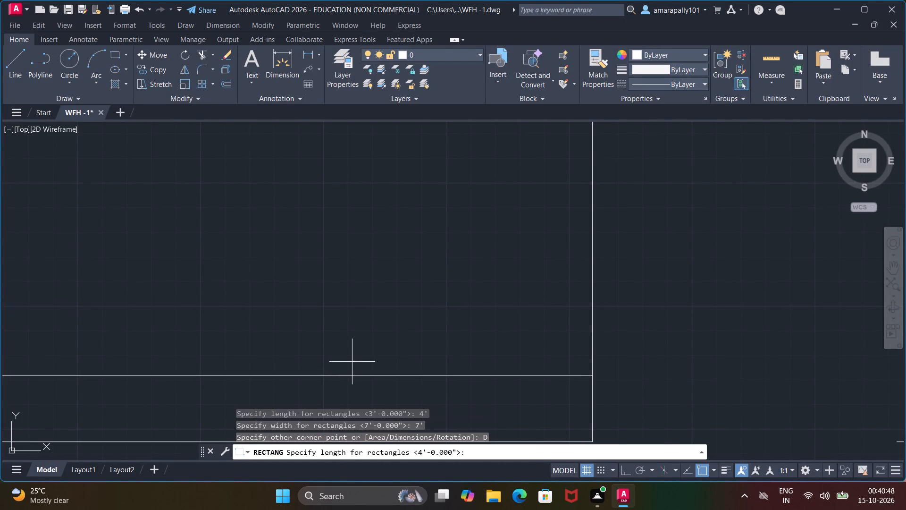
pyautogui.hotkey('ctrl', 'z')
pyautogui.hotkey('ctrl', 'z')
pyautogui.hotkey('ctrl', 'z')
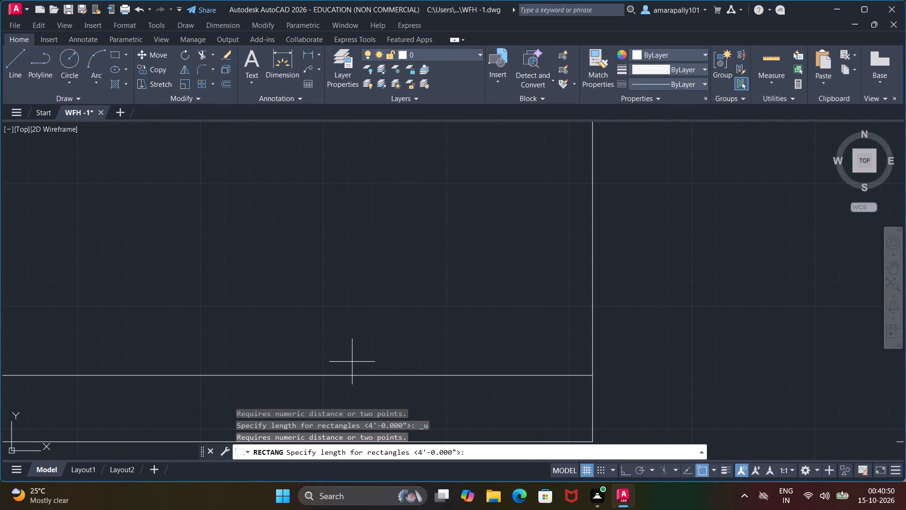
pyautogui.hotkey('ctrl', 'z')
pyautogui.press('Return')
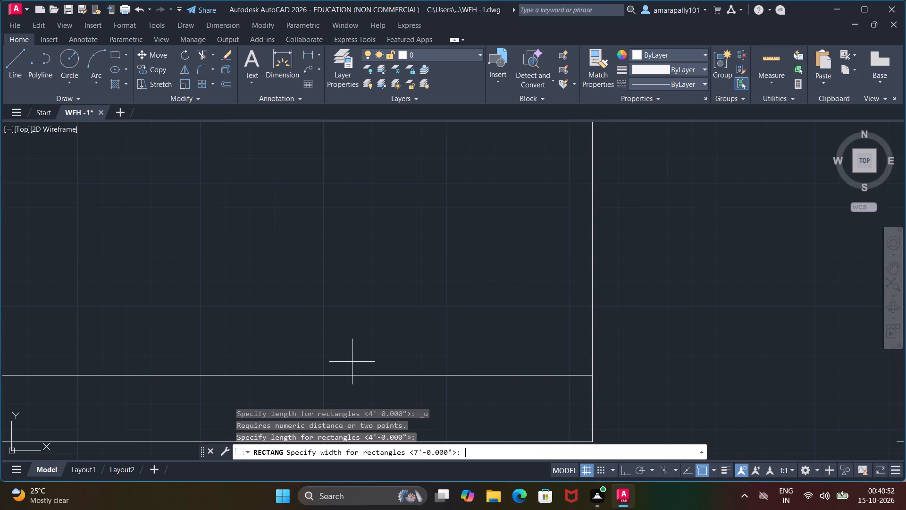
pyautogui.press('Return')
pyautogui.click(344, 350)
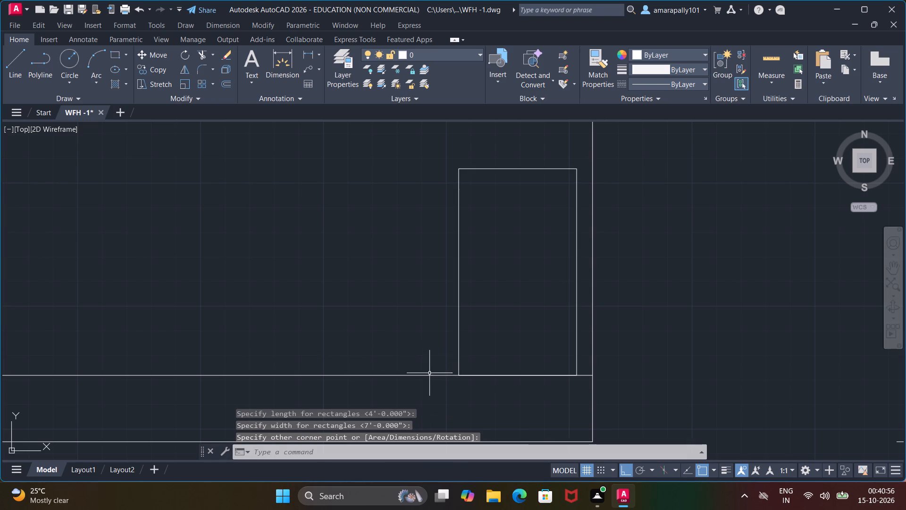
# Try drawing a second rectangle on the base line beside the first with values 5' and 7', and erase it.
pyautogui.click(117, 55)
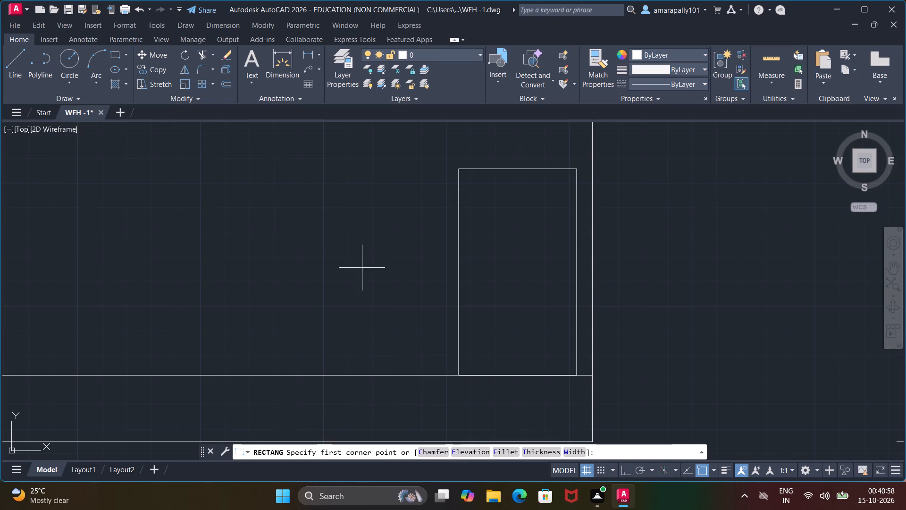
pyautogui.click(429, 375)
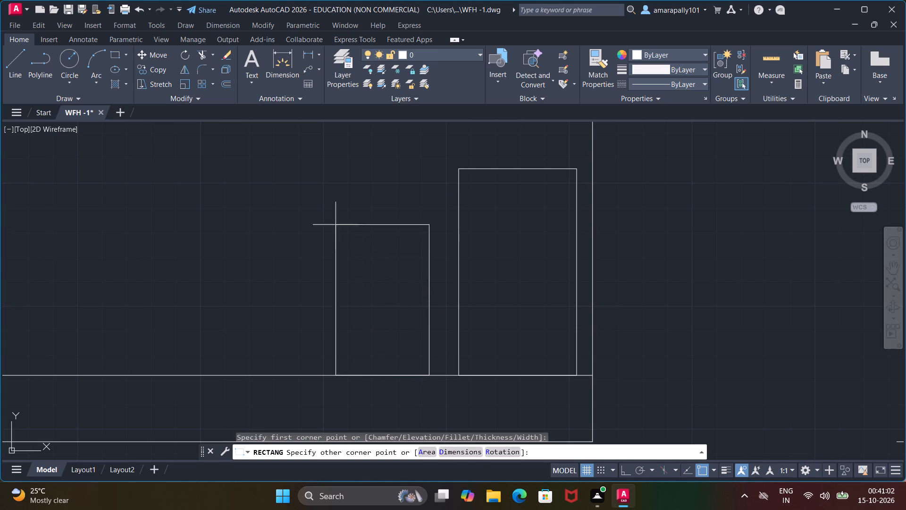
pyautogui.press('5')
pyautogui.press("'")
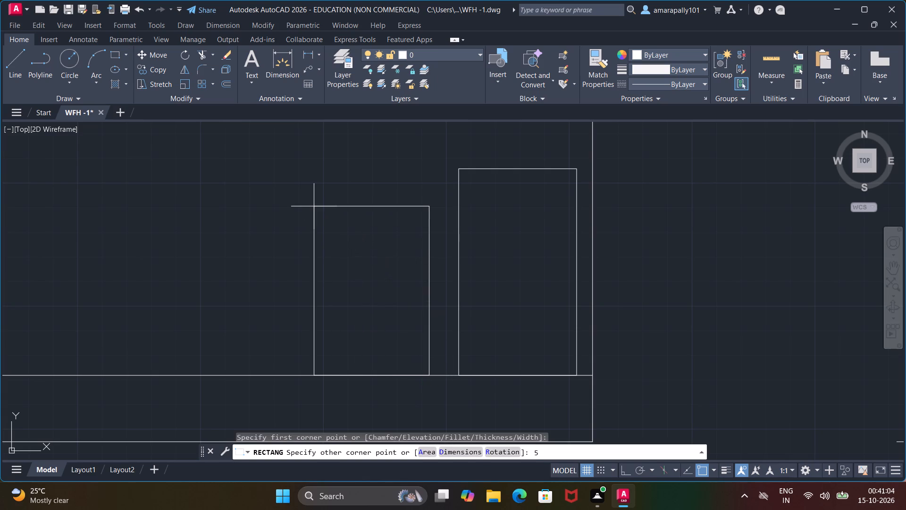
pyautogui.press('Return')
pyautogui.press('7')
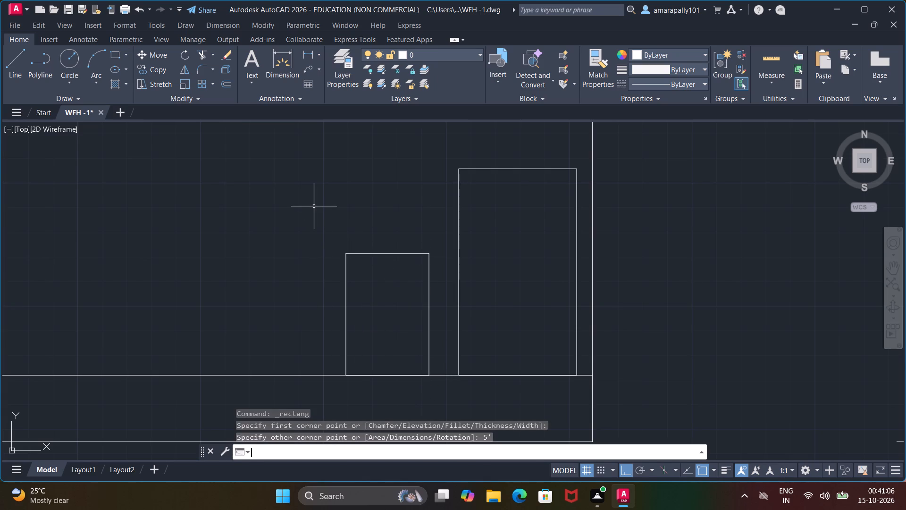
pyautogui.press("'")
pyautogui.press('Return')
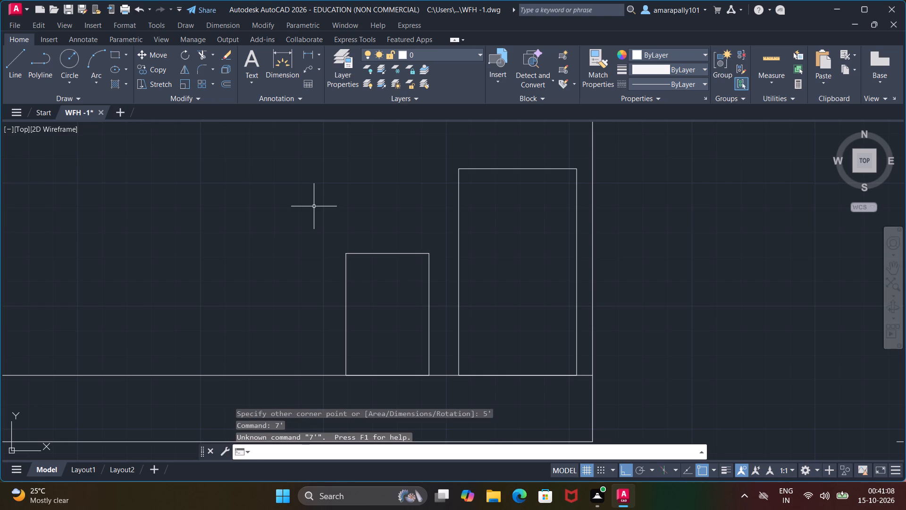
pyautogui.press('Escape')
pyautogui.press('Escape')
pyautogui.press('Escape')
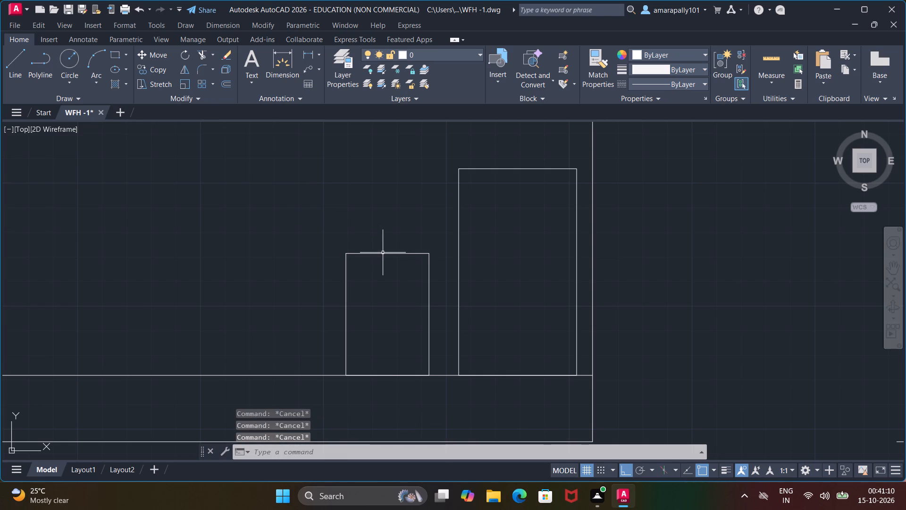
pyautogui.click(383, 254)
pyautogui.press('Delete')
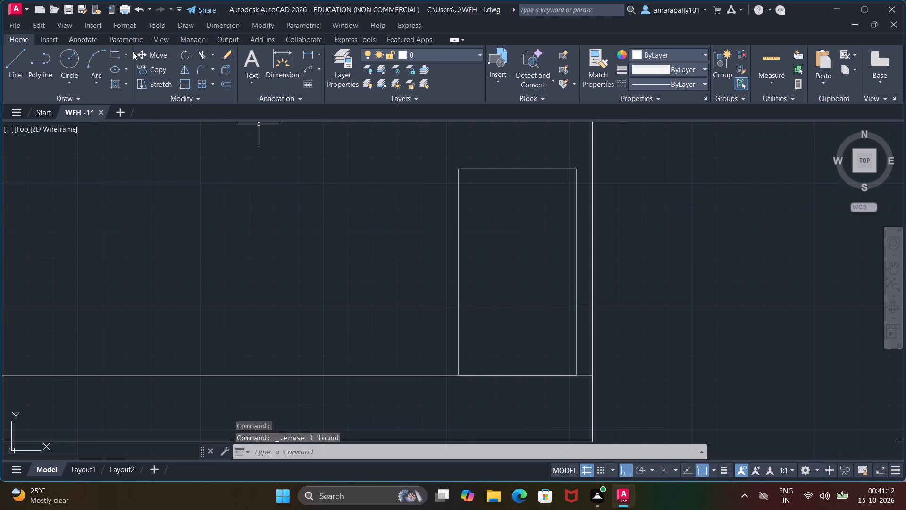
# Draw a rectangle of 5' length and 7' width on the base line, just left of the 4' opening.
pyautogui.click(113, 59)
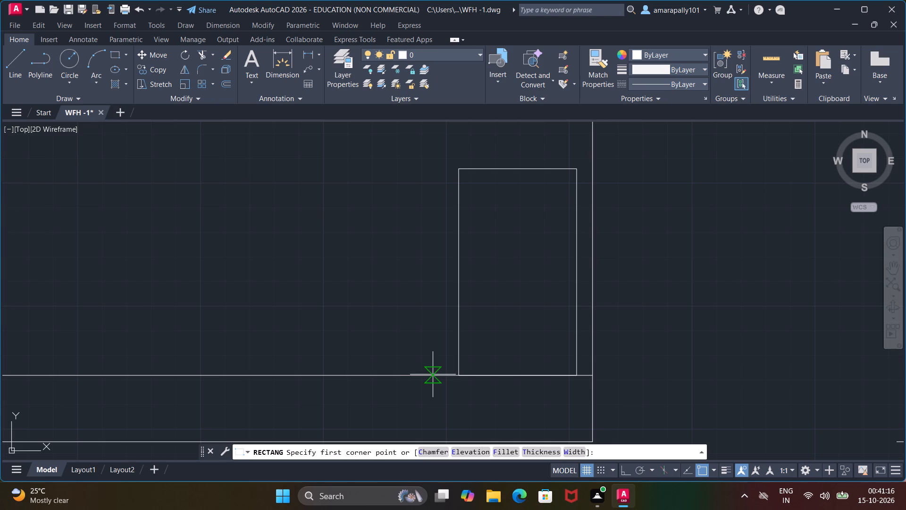
pyautogui.click(433, 374)
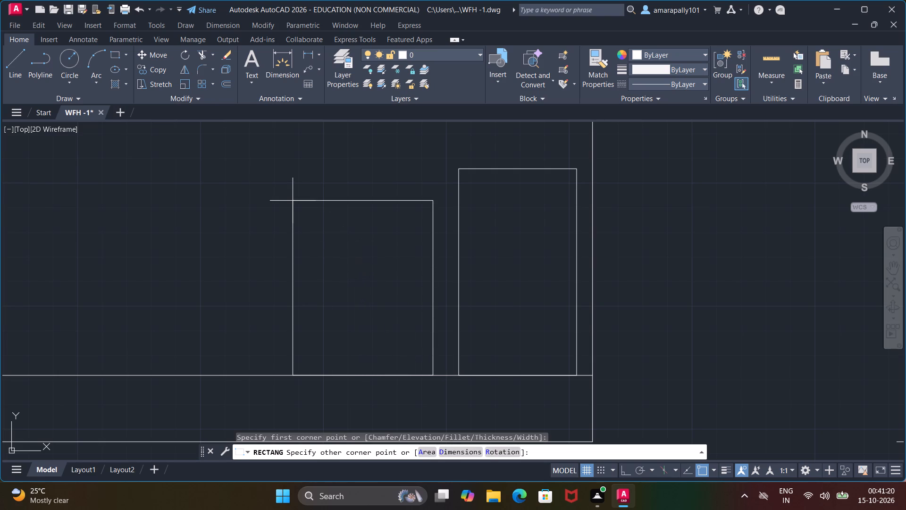
pyautogui.press('d')
pyautogui.press('Return')
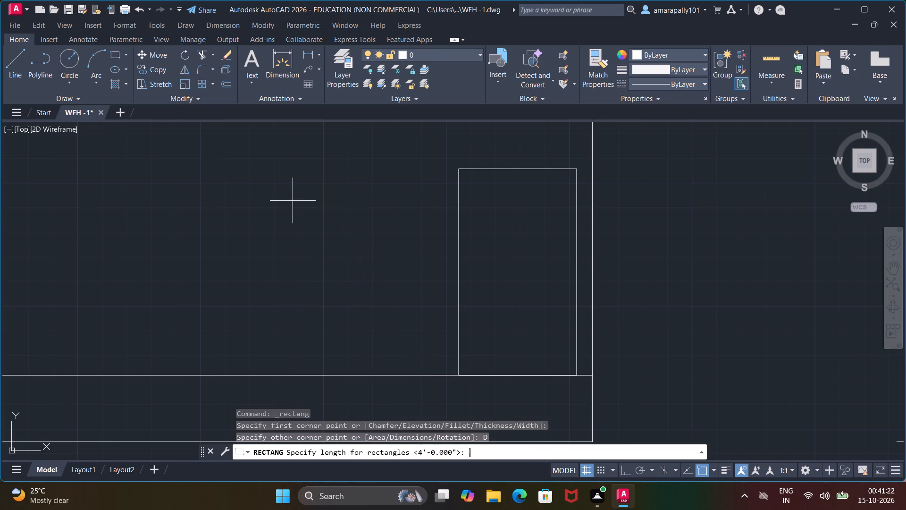
pyautogui.write("5'")
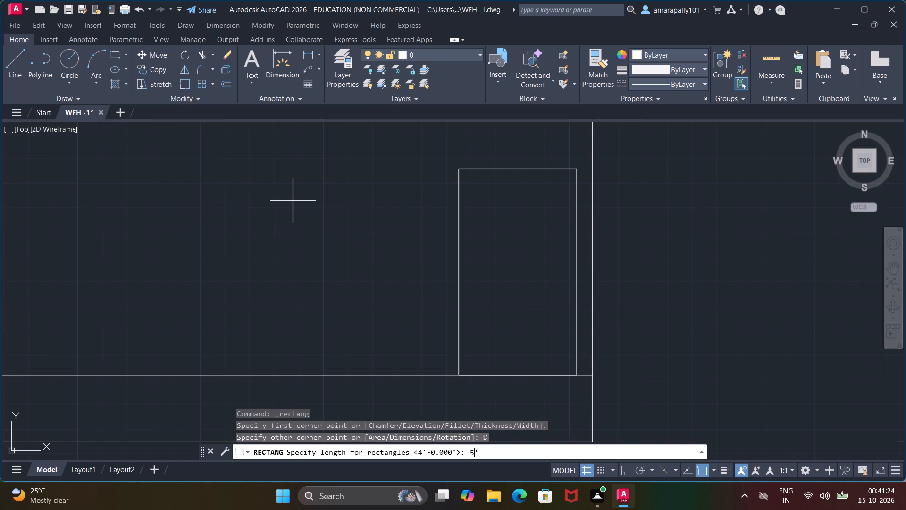
pyautogui.press('Return')
pyautogui.write("7'")
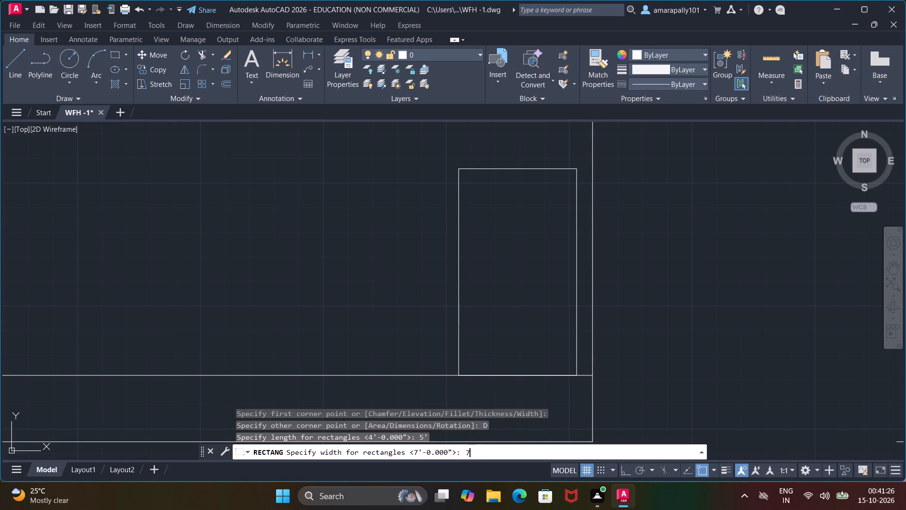
pyautogui.press('Return')
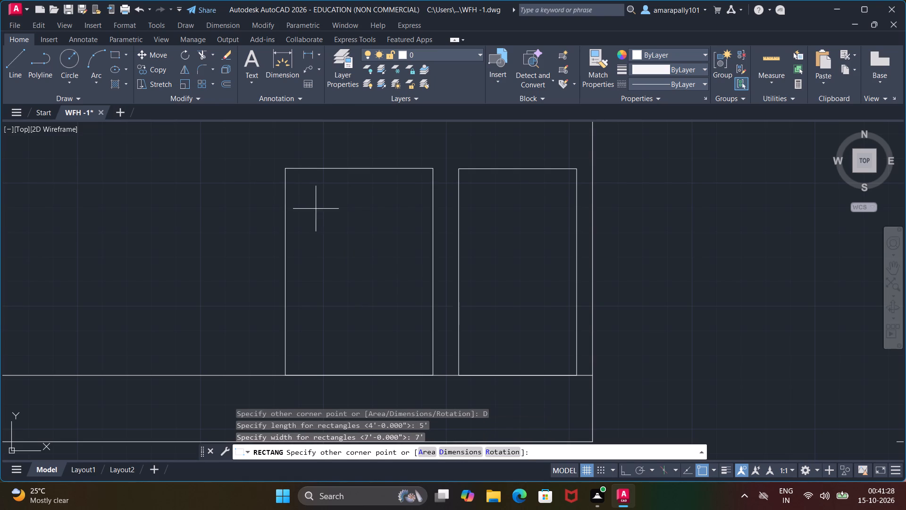
pyautogui.click(243, 194)
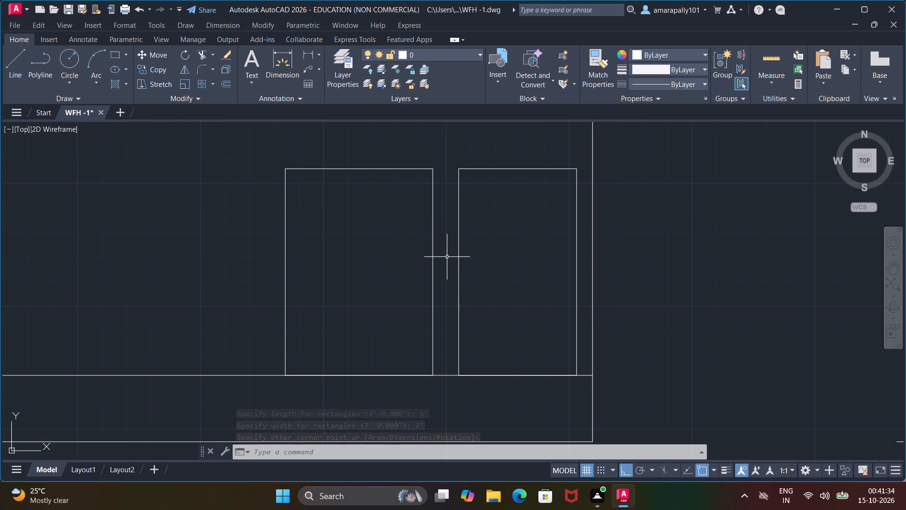
# Stretch the left edge of the 5' by 7' rectangle outward by 1'.
pyautogui.click(285, 304)
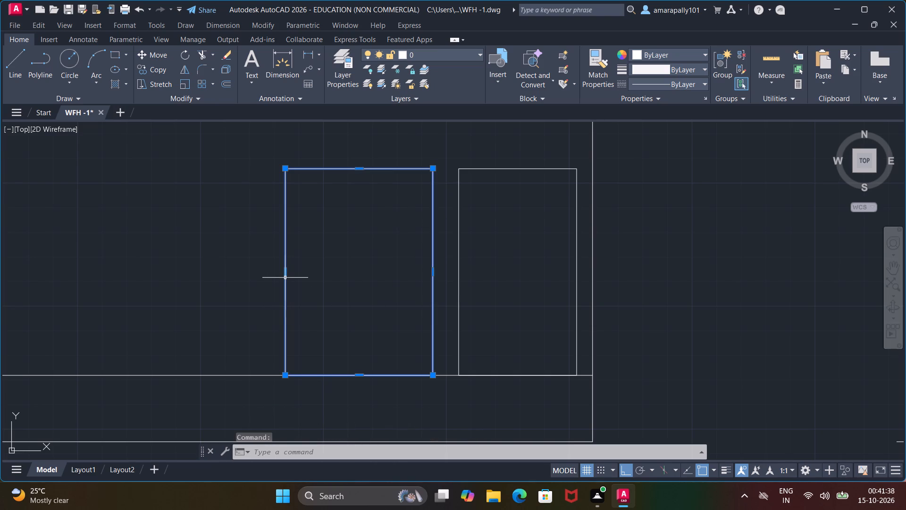
pyautogui.click(284, 275)
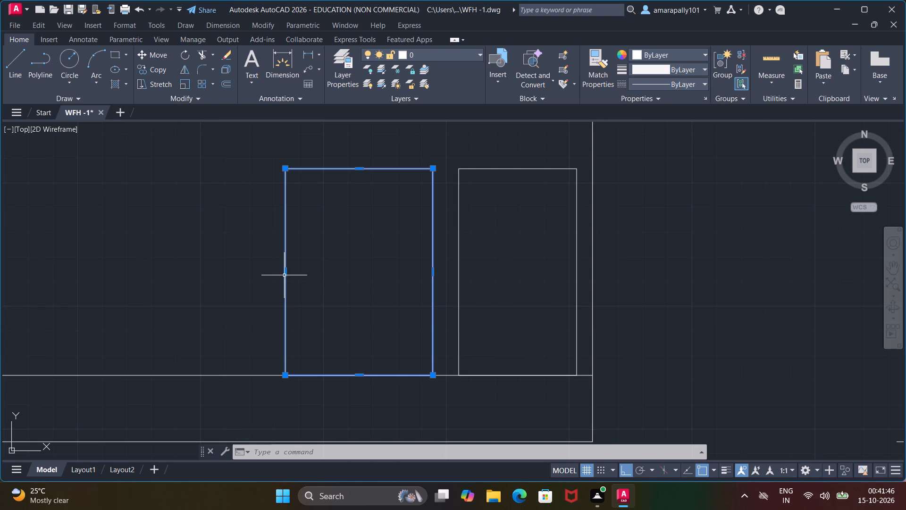
pyautogui.click(285, 274)
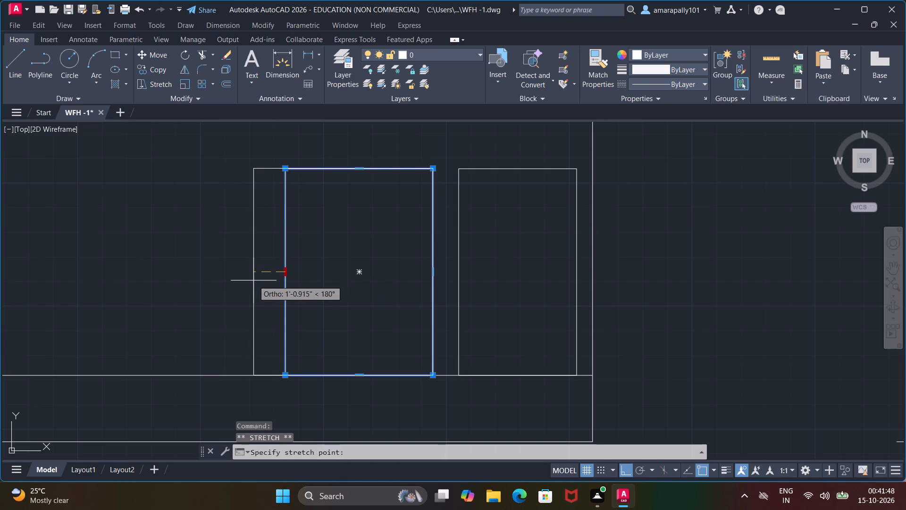
pyautogui.press('6')
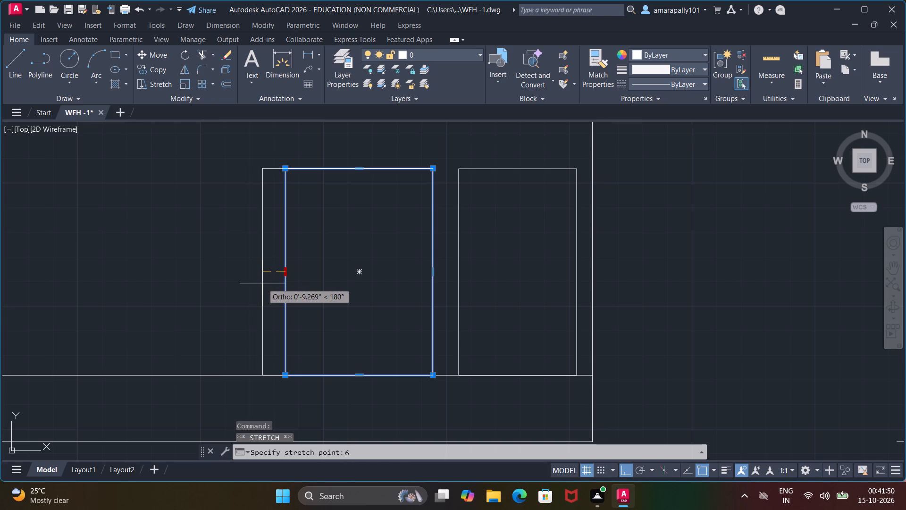
pyautogui.press("'")
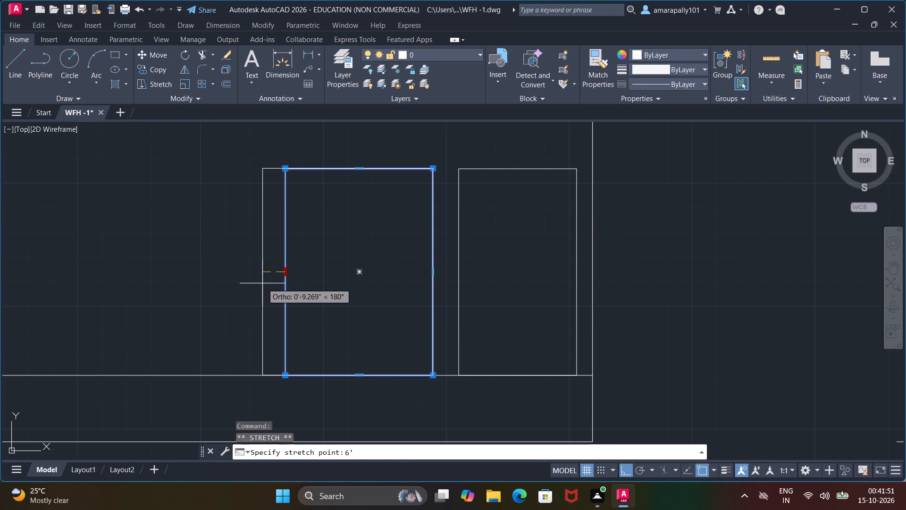
pyautogui.press('BackSpace')
pyautogui.press('BackSpace')
pyautogui.write("1'")
pyautogui.press('Return')
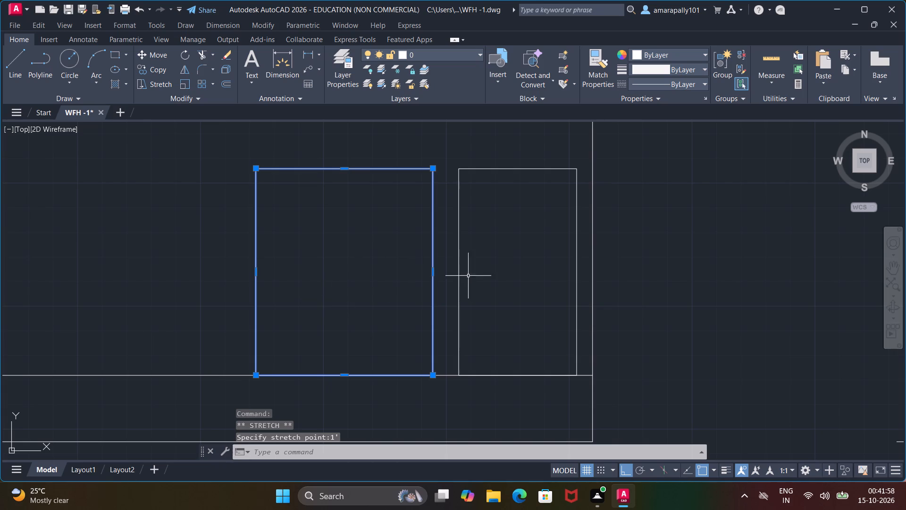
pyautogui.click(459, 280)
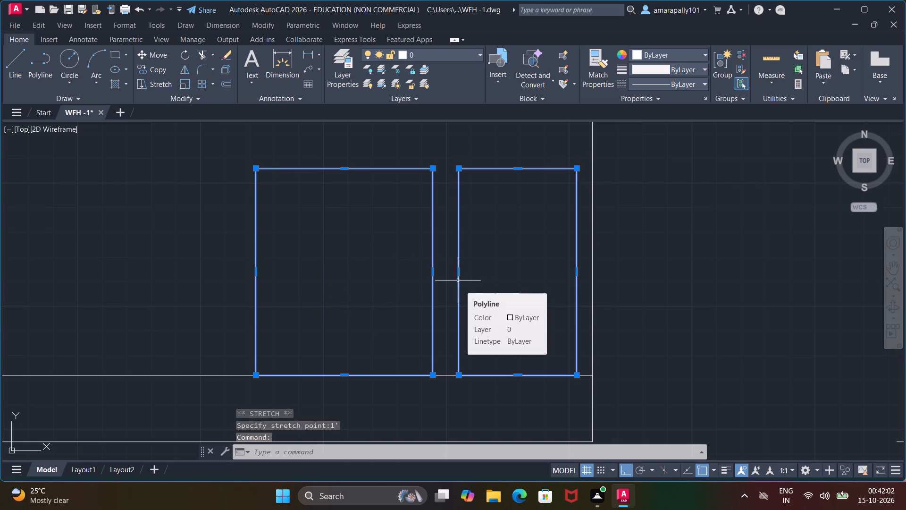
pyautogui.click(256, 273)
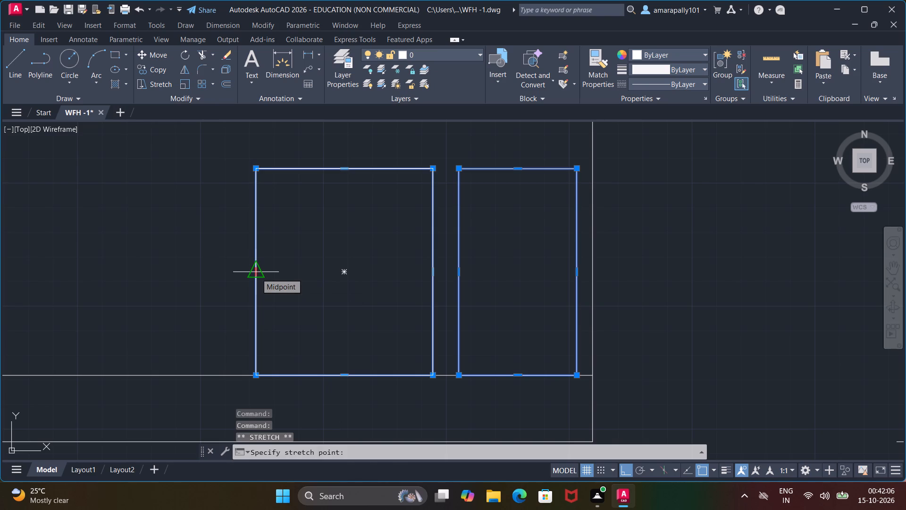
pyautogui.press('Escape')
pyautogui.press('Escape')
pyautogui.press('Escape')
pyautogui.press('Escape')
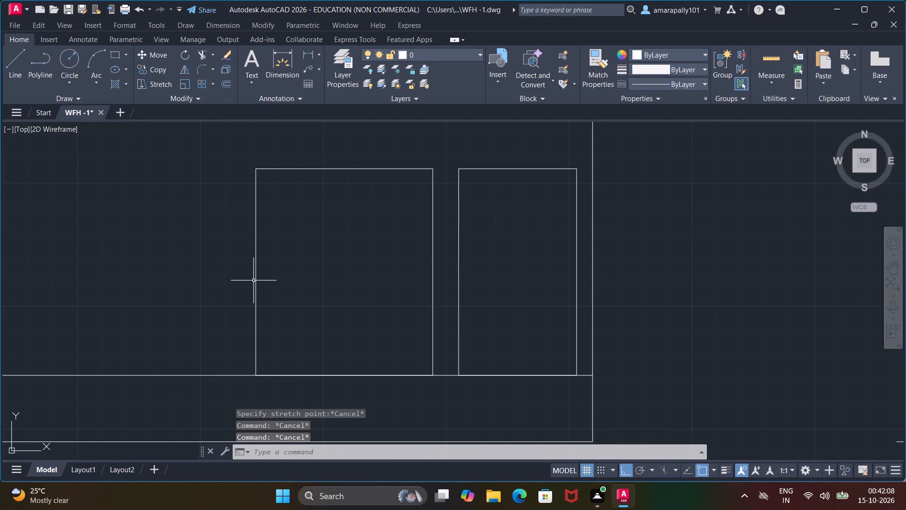
# Stretch the wider rectangle's left edge 6" outward and its right edge 6" inward, shifting it away from the neighbouring opening.
pyautogui.click(253, 280)
pyautogui.click(256, 280)
pyautogui.click(256, 280)
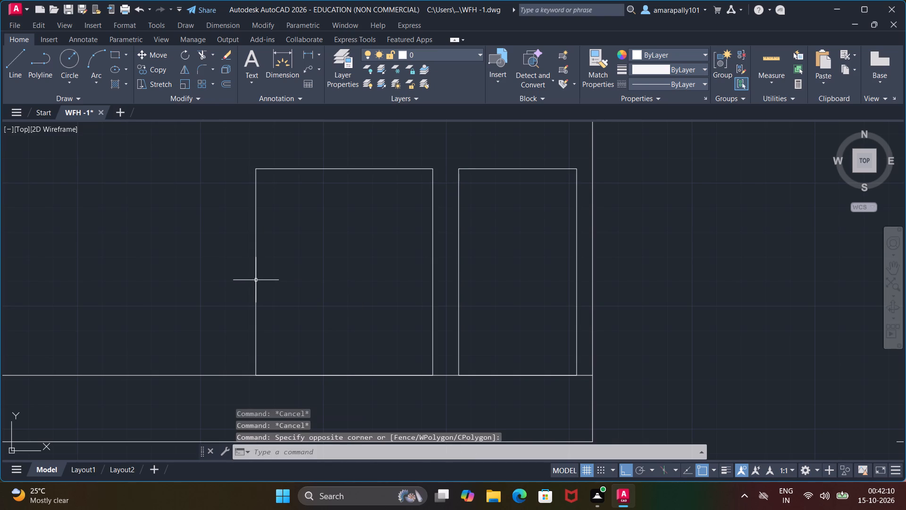
pyautogui.click(256, 280)
pyautogui.click(256, 273)
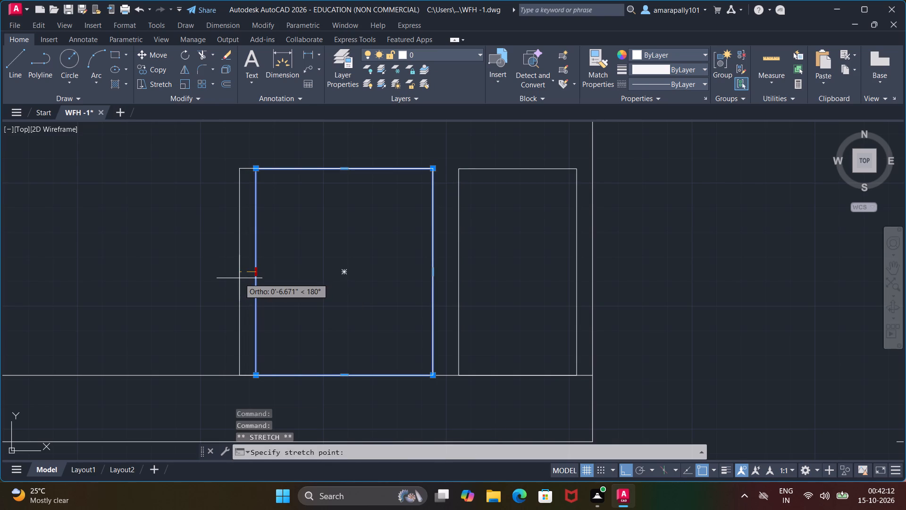
pyautogui.write('6"')
pyautogui.press('Return')
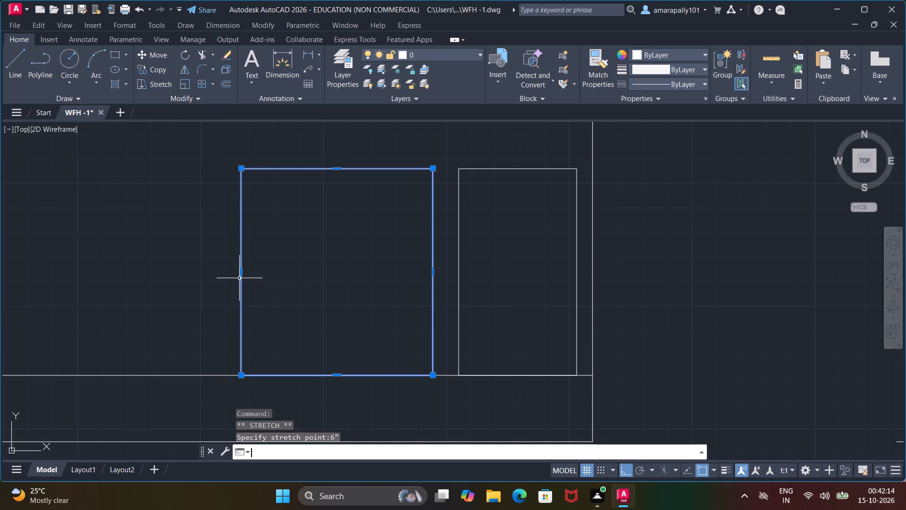
pyautogui.click(435, 274)
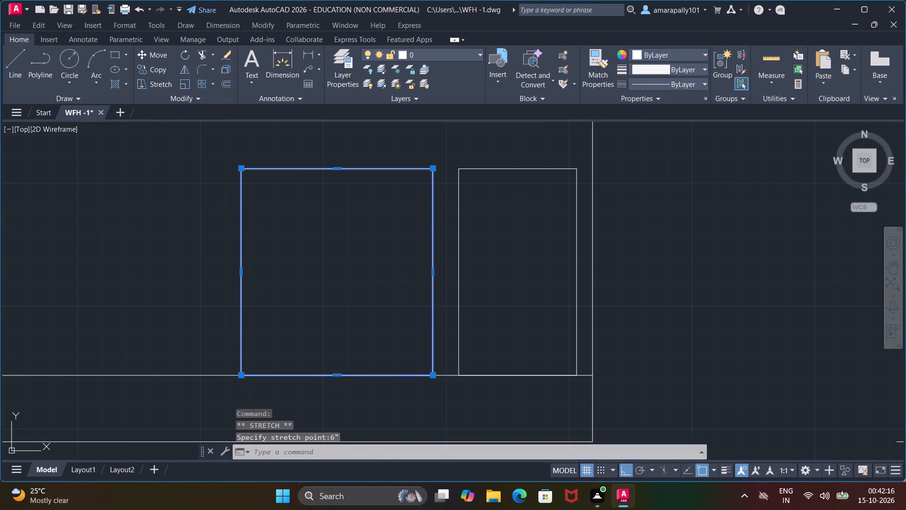
pyautogui.write('6"')
pyautogui.press('Return')
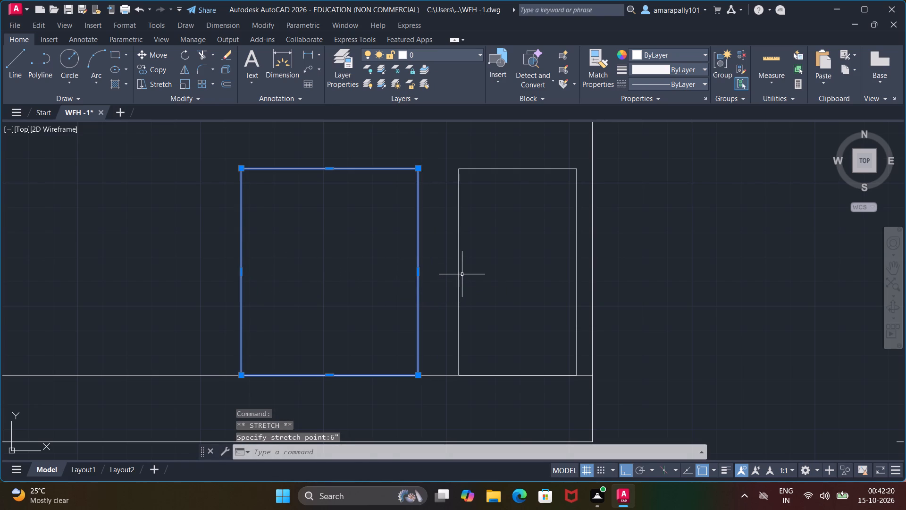
# Stretch the left edge of the 4' by 7' opening outward by 6" and clear the selection.
pyautogui.click(460, 277)
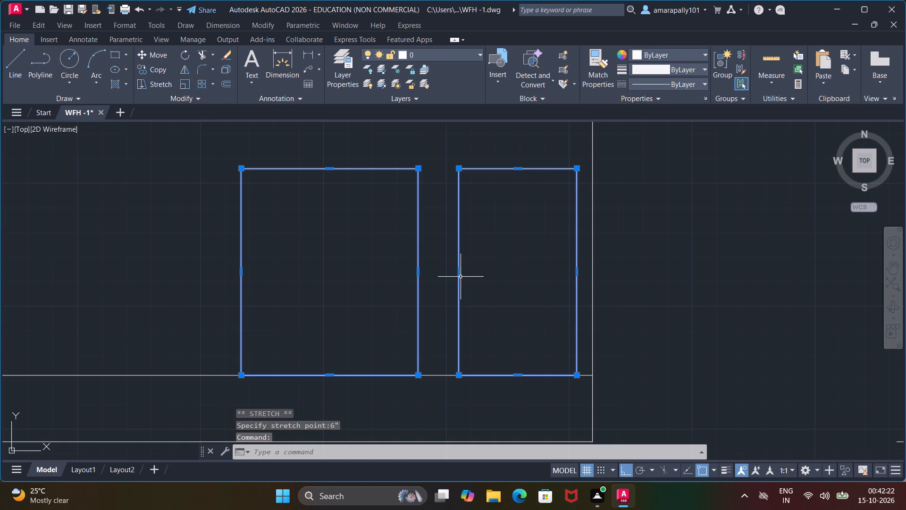
pyautogui.click(457, 273)
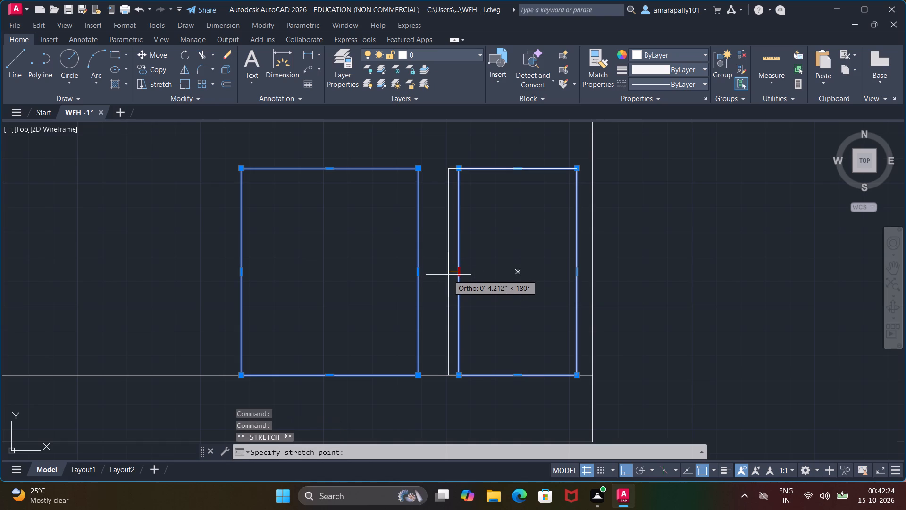
pyautogui.write('6"')
pyautogui.press('Return')
pyautogui.press('Escape')
pyautogui.press('Escape')
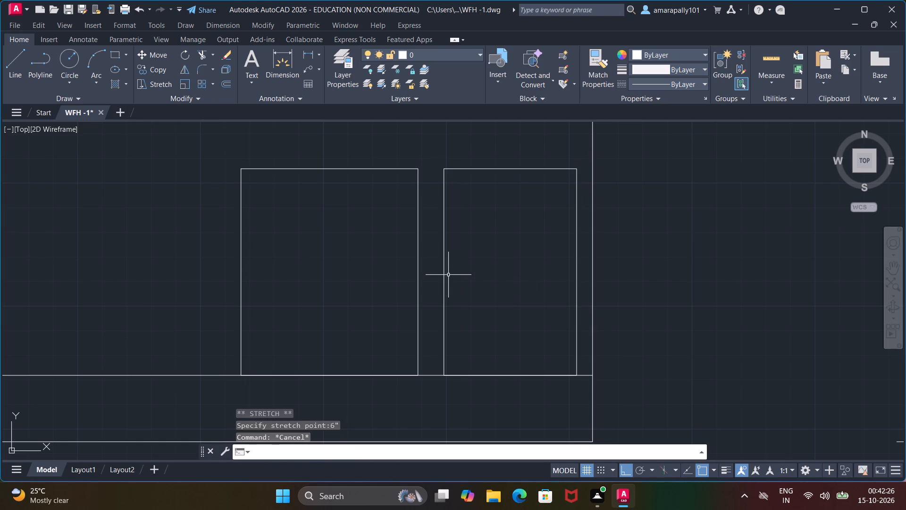
pyautogui.press('Escape')
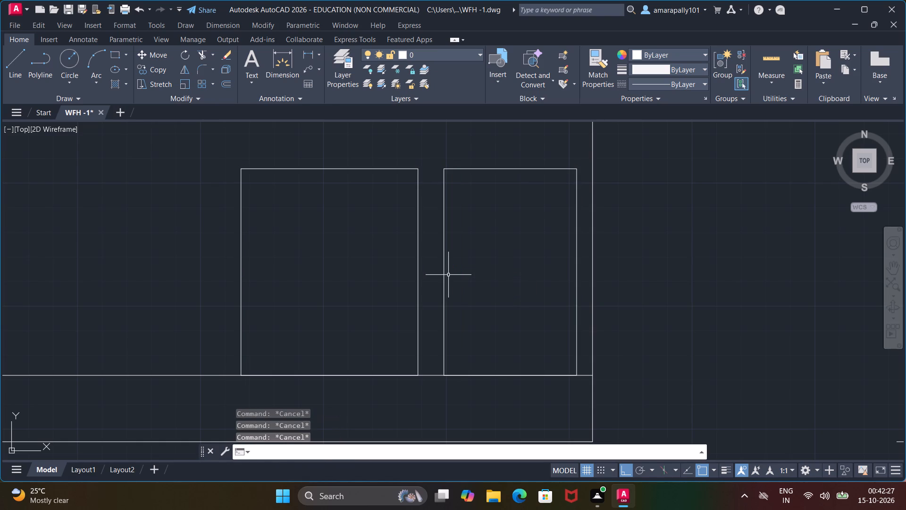
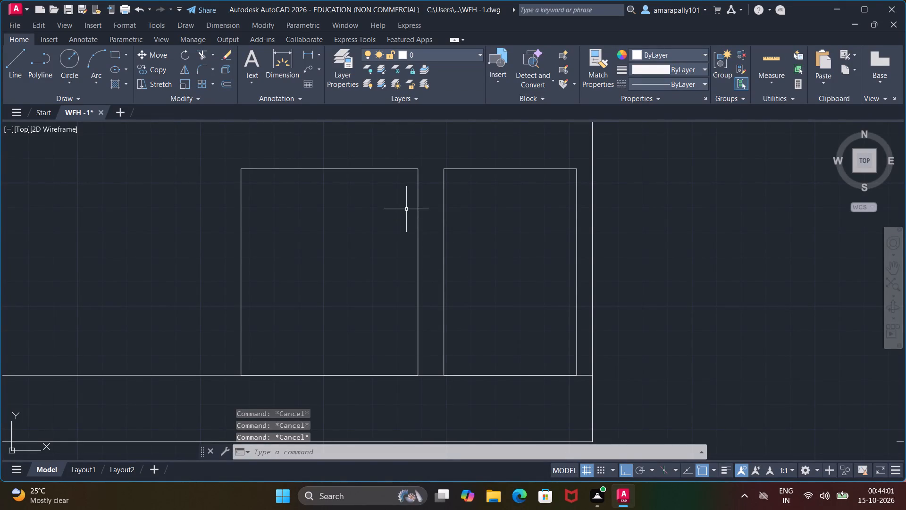
# Offset both ground-floor opening rectangles inward by 3" to form their inner frames.
pyautogui.click(223, 77)
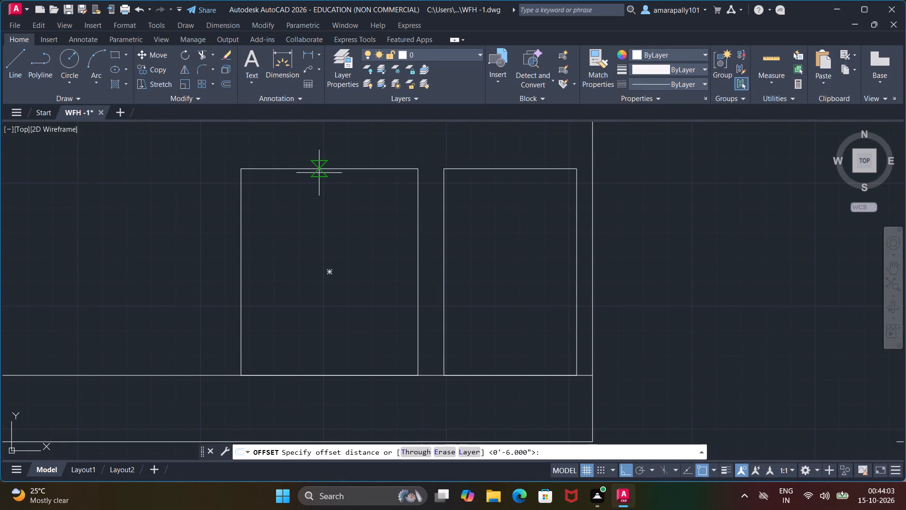
pyautogui.click(318, 169)
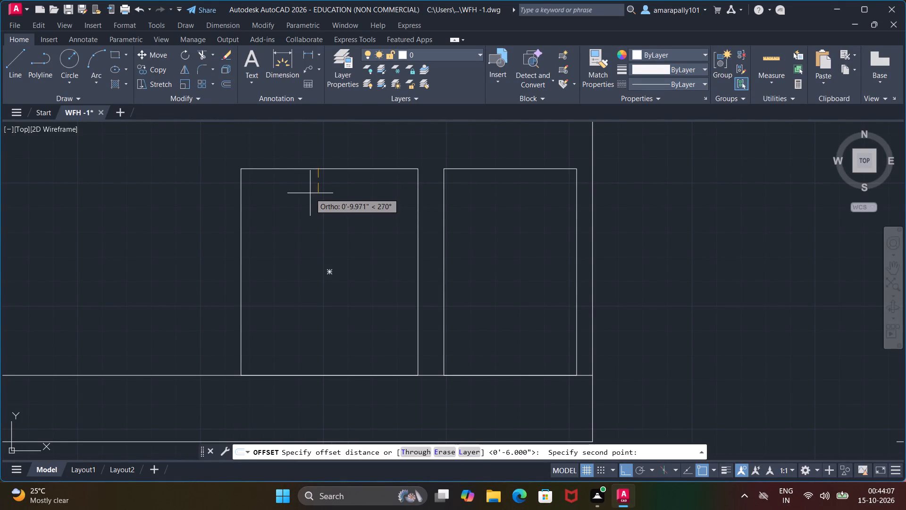
pyautogui.press('3')
pyautogui.hotkey('shift', '"')
pyautogui.press('Return')
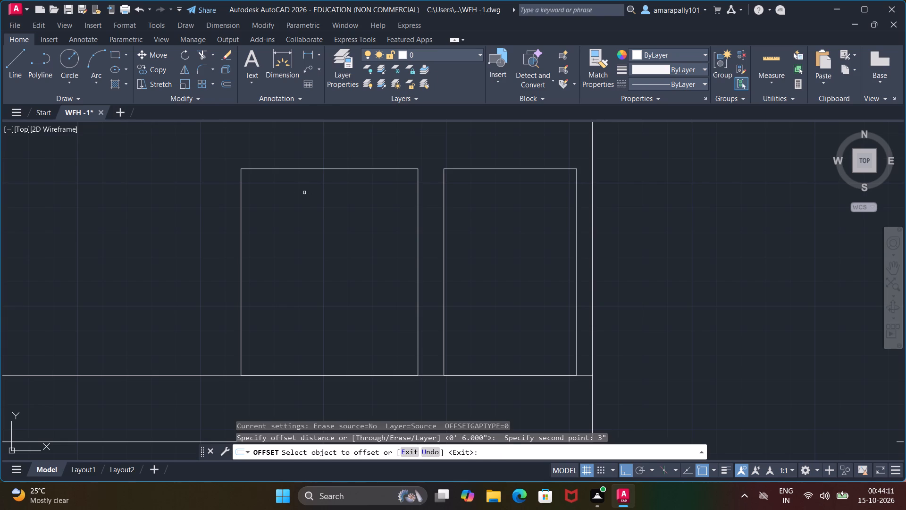
pyautogui.click(302, 168)
pyautogui.click(306, 188)
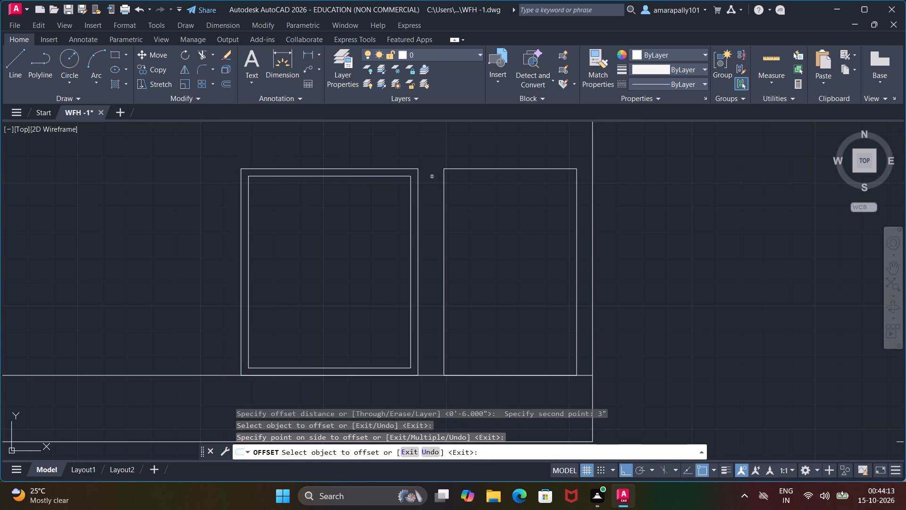
pyautogui.click(467, 170)
pyautogui.click(470, 191)
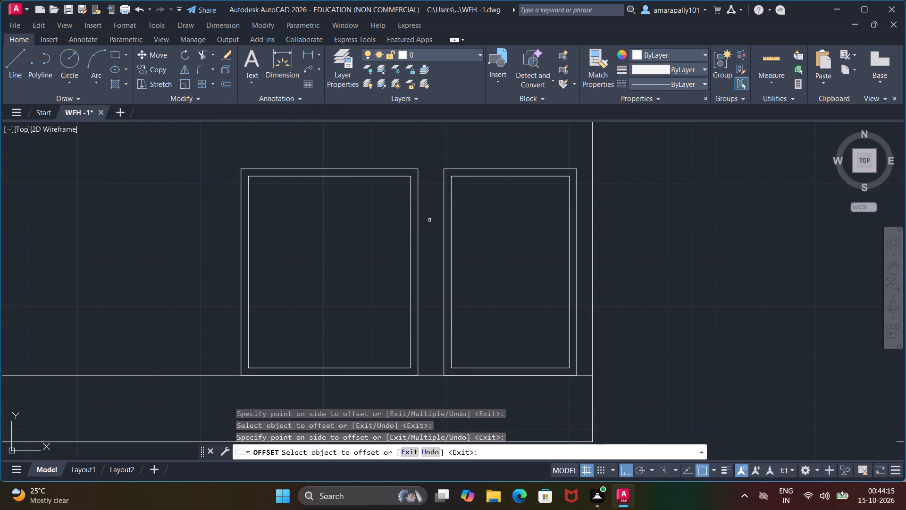
pyautogui.scroll(-1, 429, 221)
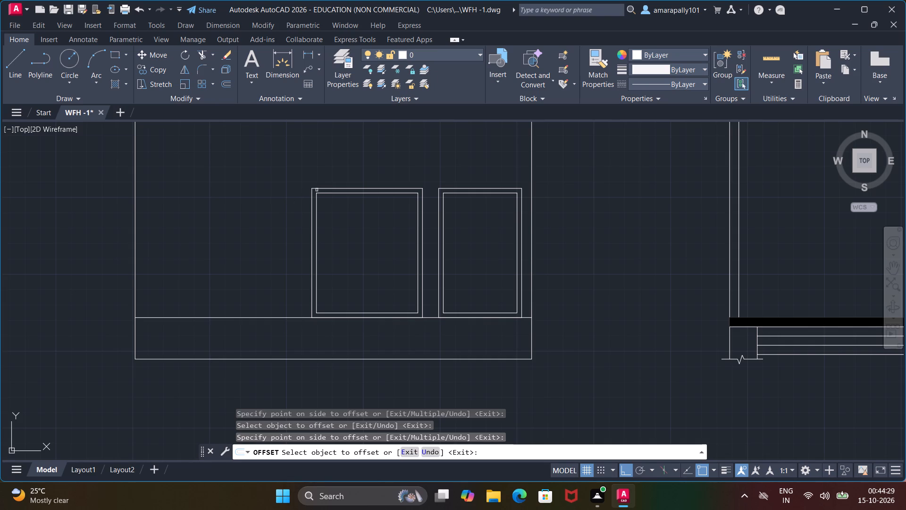
pyautogui.press('Escape')
pyautogui.press('Escape')
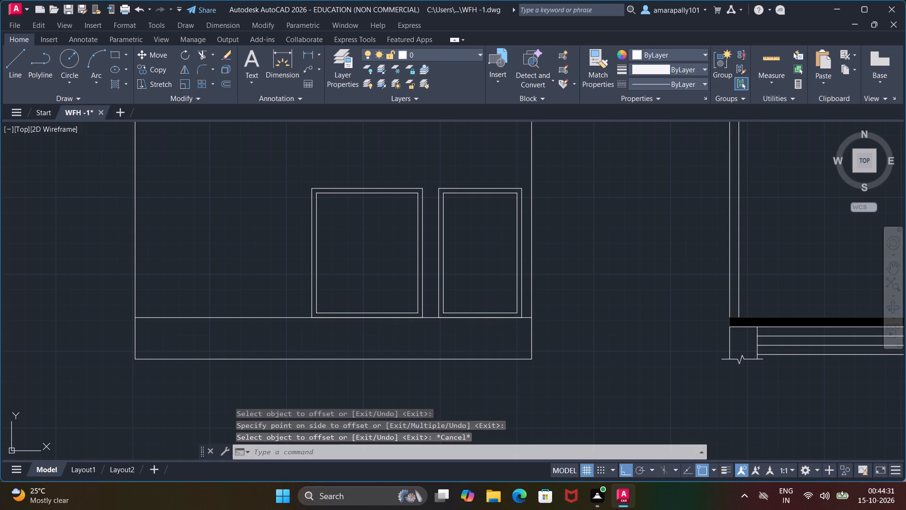
pyautogui.press('Escape')
pyautogui.press('Escape')
pyautogui.press('Escape')
pyautogui.press('Escape')
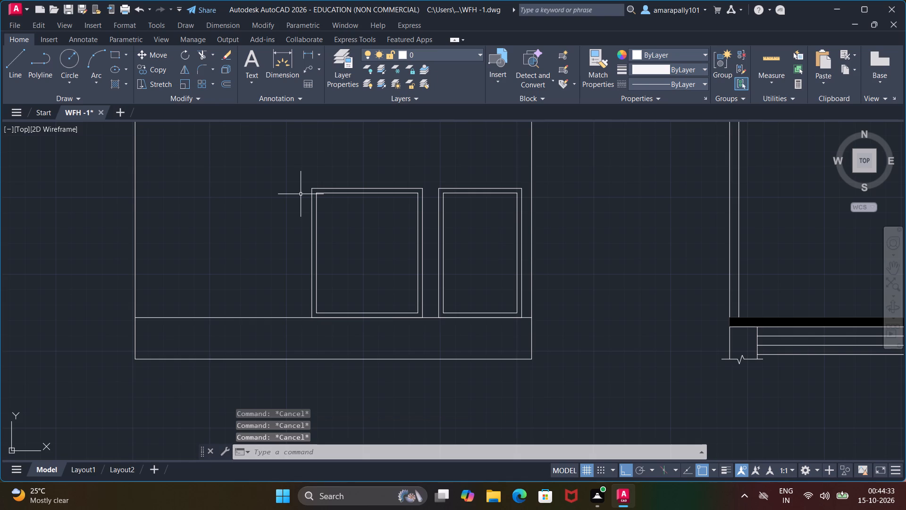
# Draw head-level lines from the narrower opening's top corner to the building edge and across the gap between the two openings.
pyautogui.press('l')
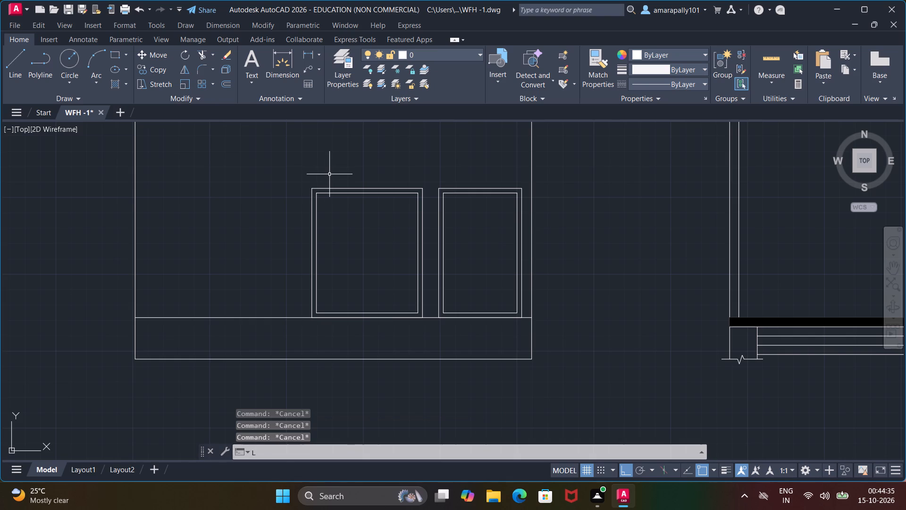
pyautogui.press('Return')
pyautogui.scroll(2, 507, 226)
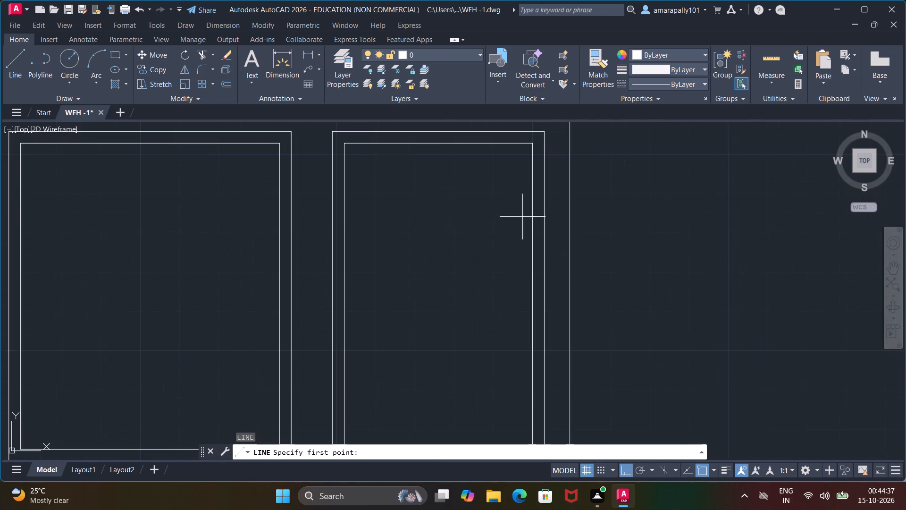
pyautogui.click(542, 133)
pyautogui.click(571, 134)
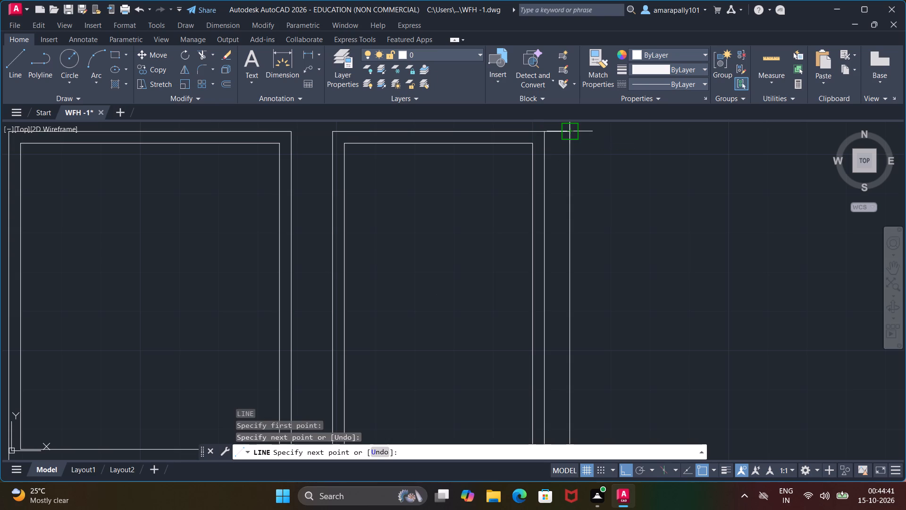
pyautogui.press('Escape')
pyautogui.press('l')
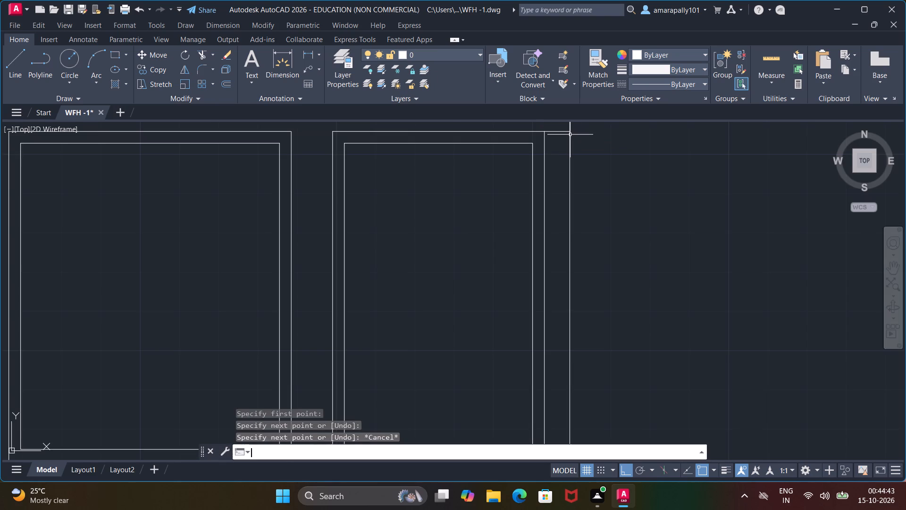
pyautogui.press('Return')
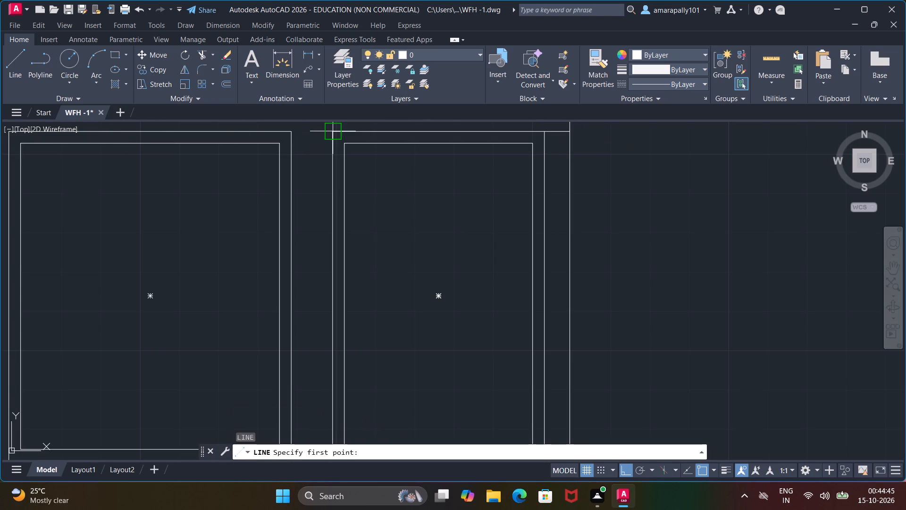
pyautogui.click(334, 132)
pyautogui.click(291, 129)
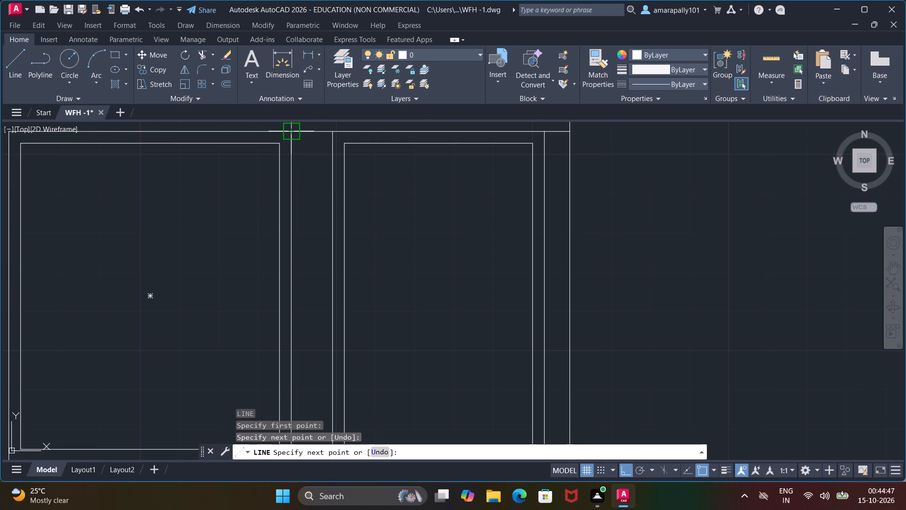
pyautogui.press('Escape')
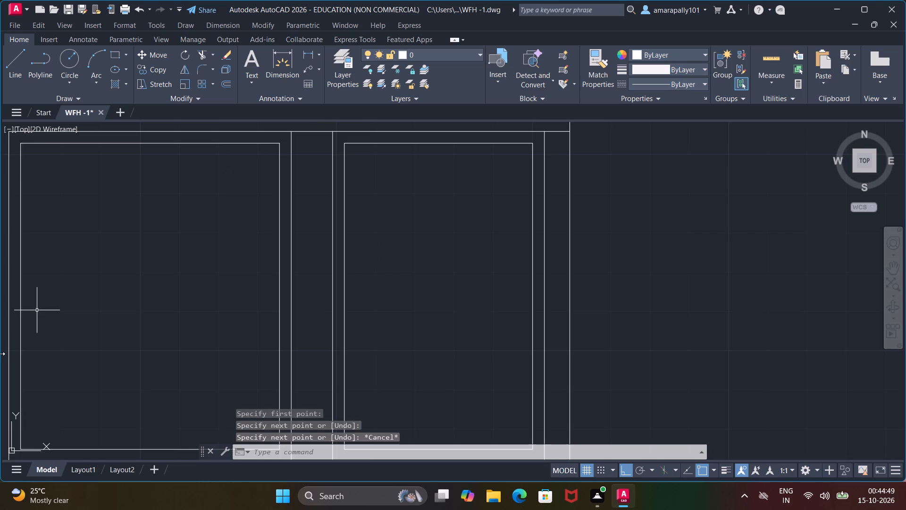
# Draw a line extending 8" outward from the wider opening's top outer corner, continuing the head line.
pyautogui.scroll(-1, 34, 309)
pyautogui.moveTo(99, 266); pyautogui.dragTo(264, 291, button='middle')
pyautogui.middleClick(268, 289)
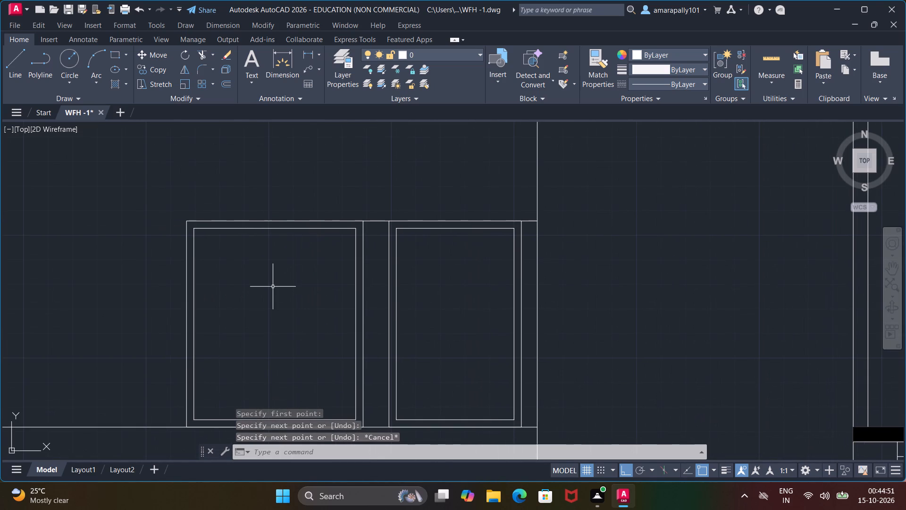
pyautogui.press('l')
pyautogui.press('Return')
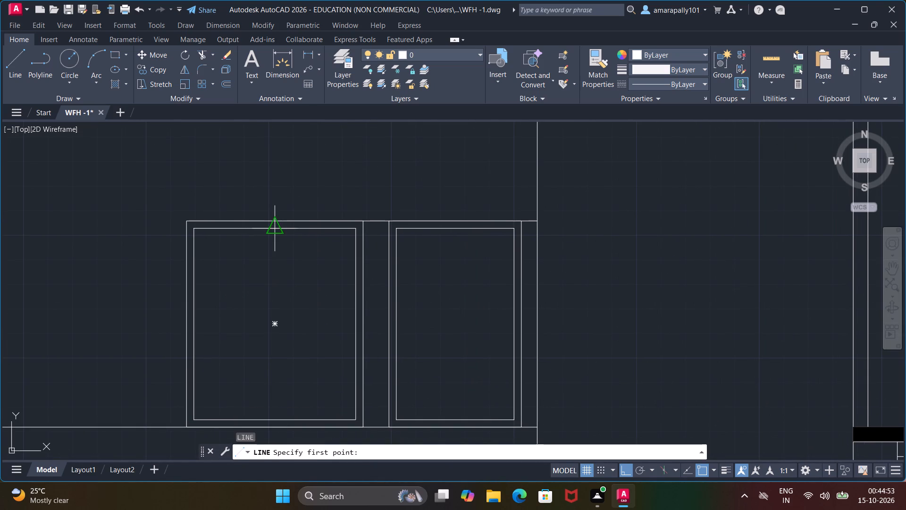
pyautogui.scroll(1, 271, 238)
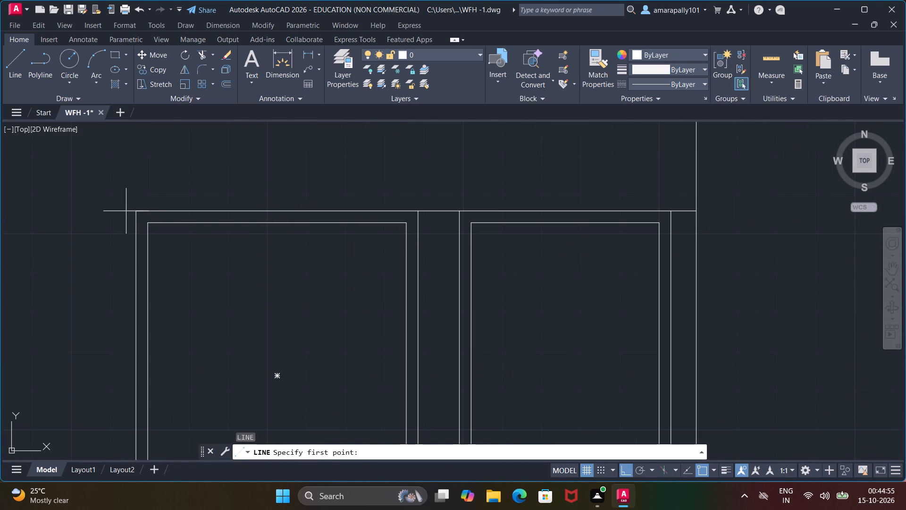
pyautogui.click(134, 211)
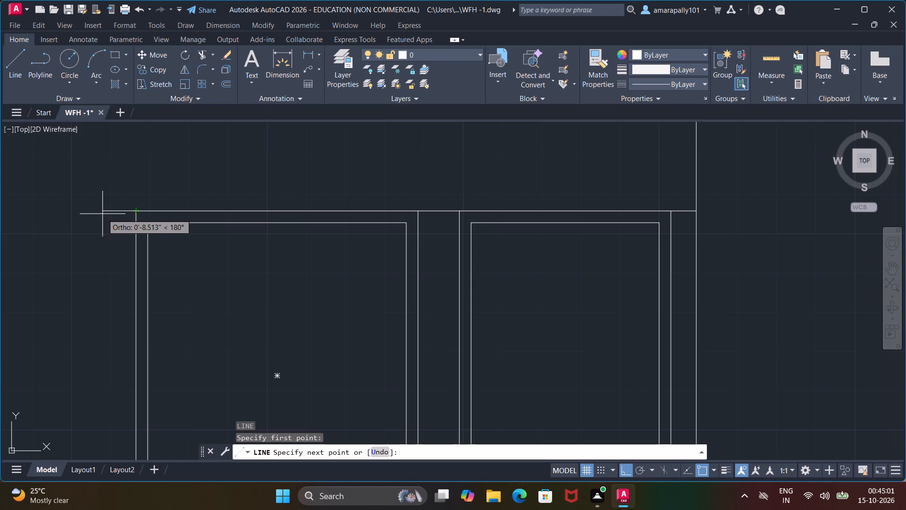
pyautogui.write("8'")
pyautogui.press('BackSpace')
pyautogui.hotkey('shift', '"')
pyautogui.press('Return')
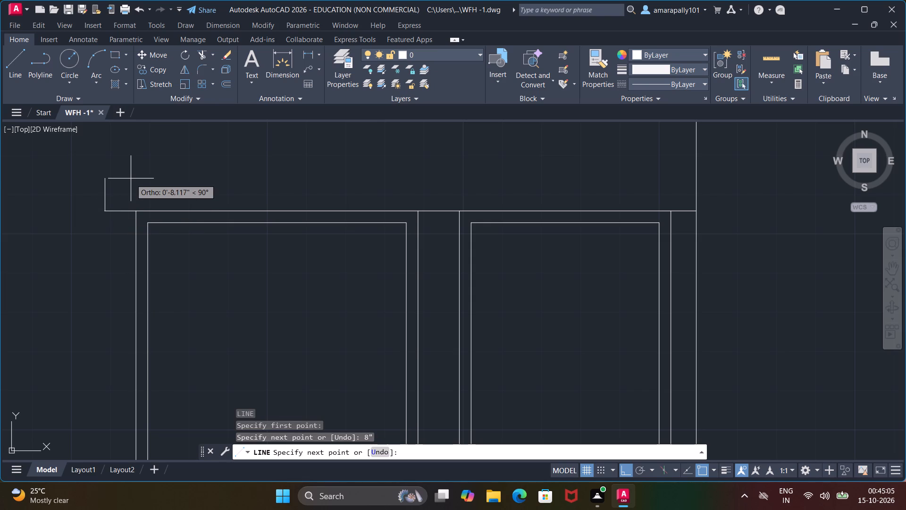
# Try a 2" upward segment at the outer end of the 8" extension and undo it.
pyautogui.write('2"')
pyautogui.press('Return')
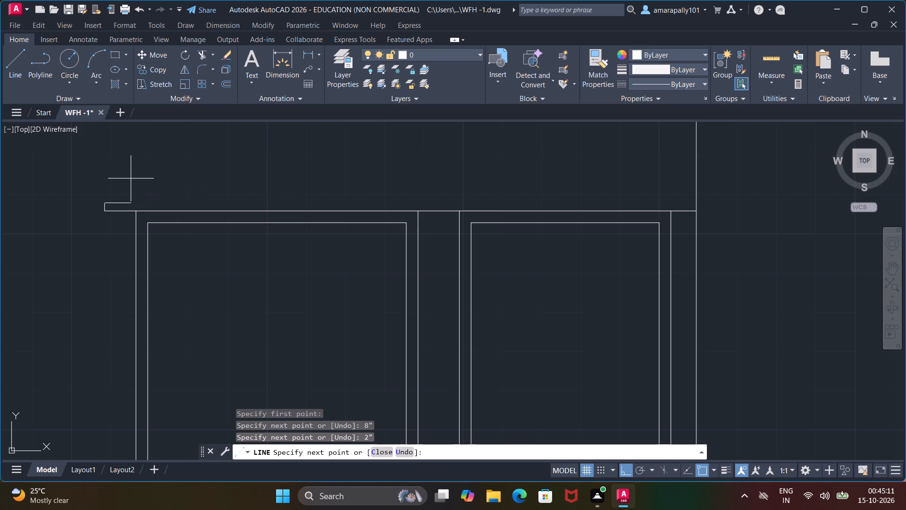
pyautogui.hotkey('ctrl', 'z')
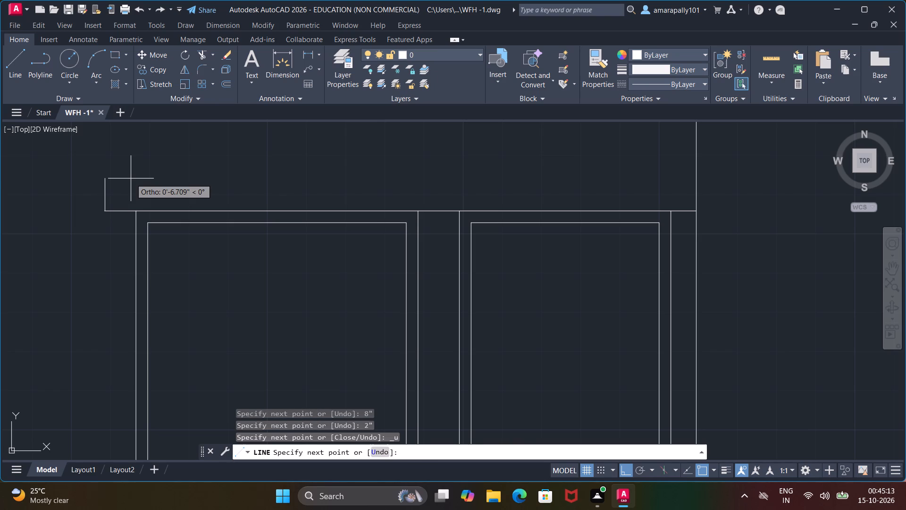
# Draw the ledge's end 3" upward and its top edge across both openings to the building's side line.
pyautogui.write('3"')
pyautogui.press('Return')
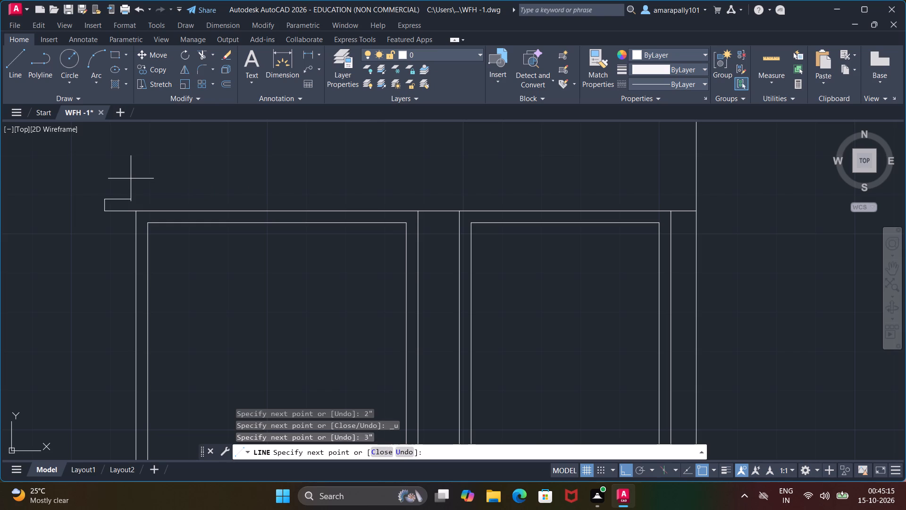
pyautogui.click(696, 199)
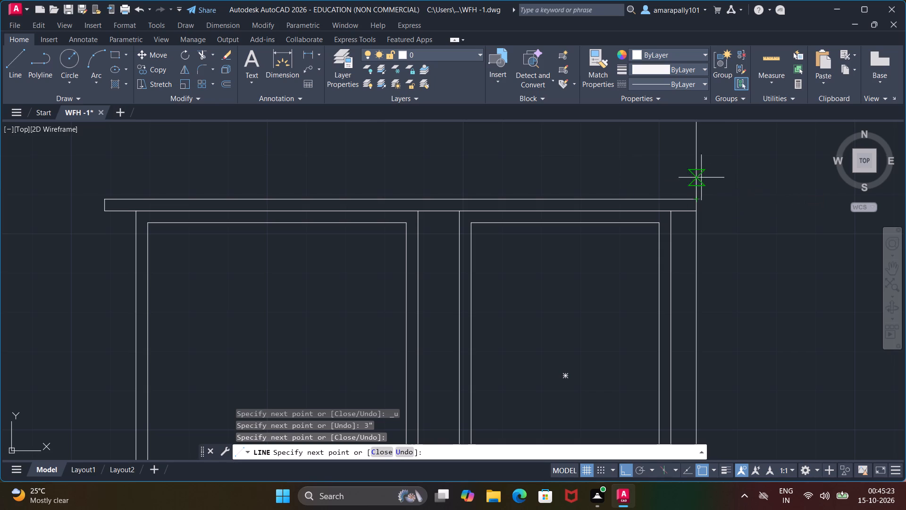
pyautogui.scroll(2, 683, 181)
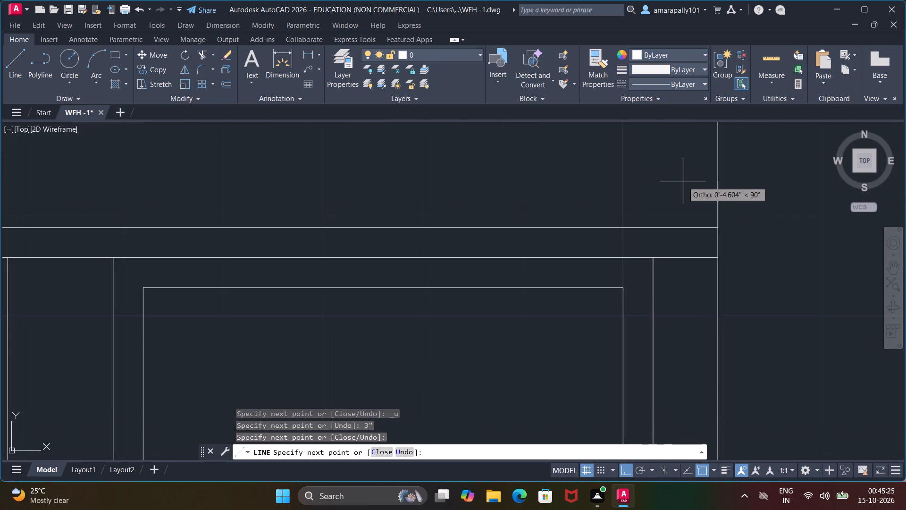
pyautogui.press('Escape')
pyautogui.press('Escape')
pyautogui.press('Escape')
# Draw a horizontal line above the ledge, spanning from the wider opening's outer side to the narrower opening's outer side.
pyautogui.scroll(-4, 646, 234)
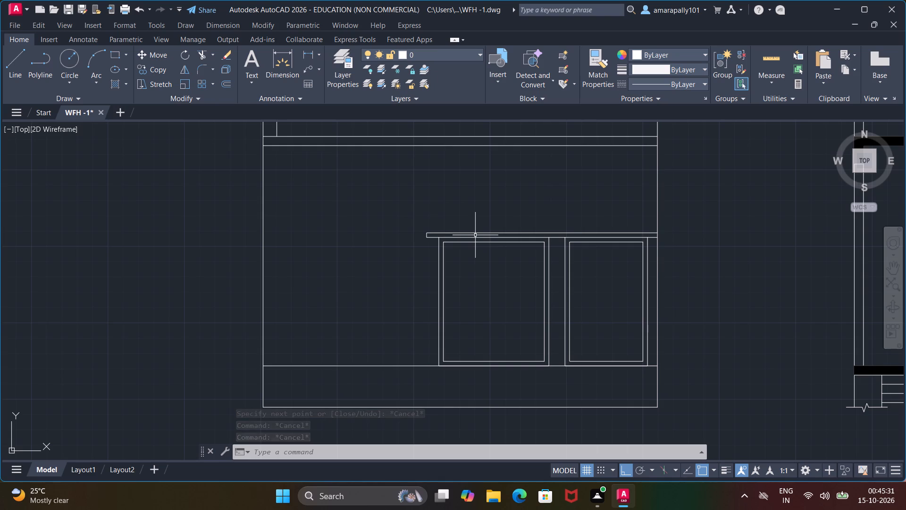
pyautogui.press('l')
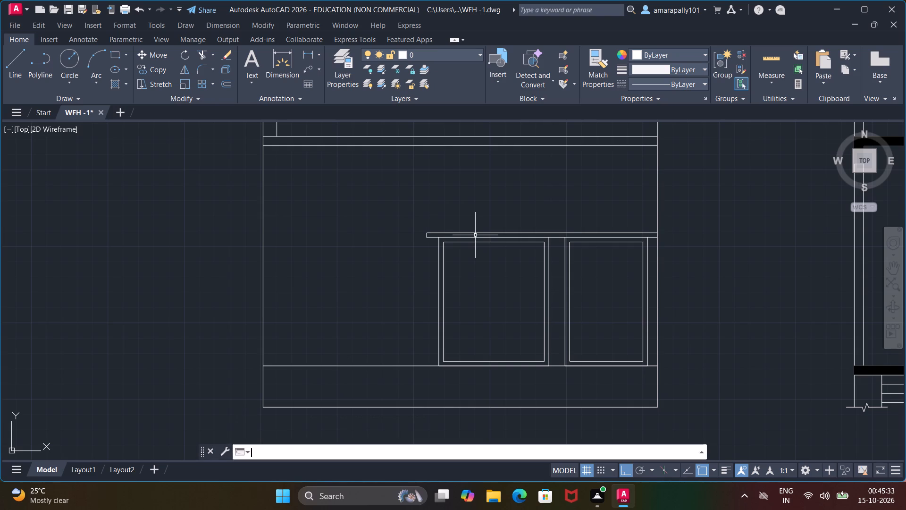
pyautogui.press('Return')
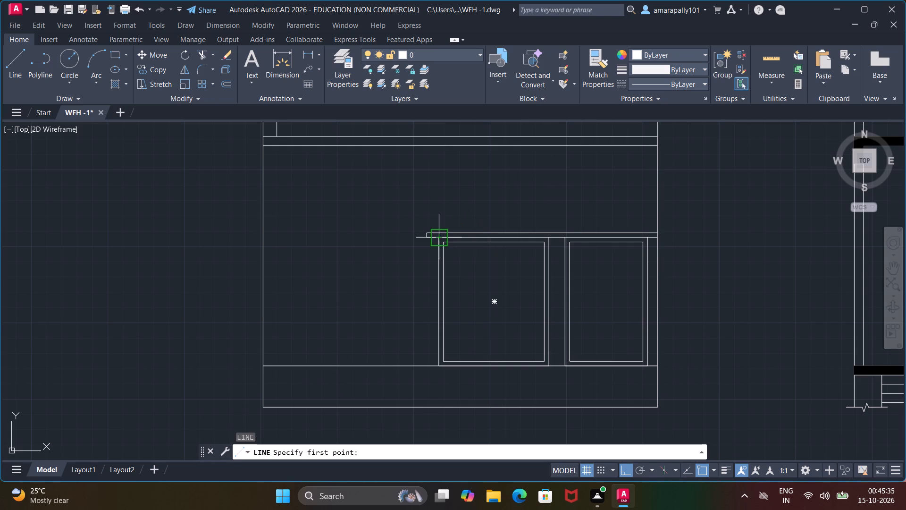
pyautogui.scroll(2, 444, 217)
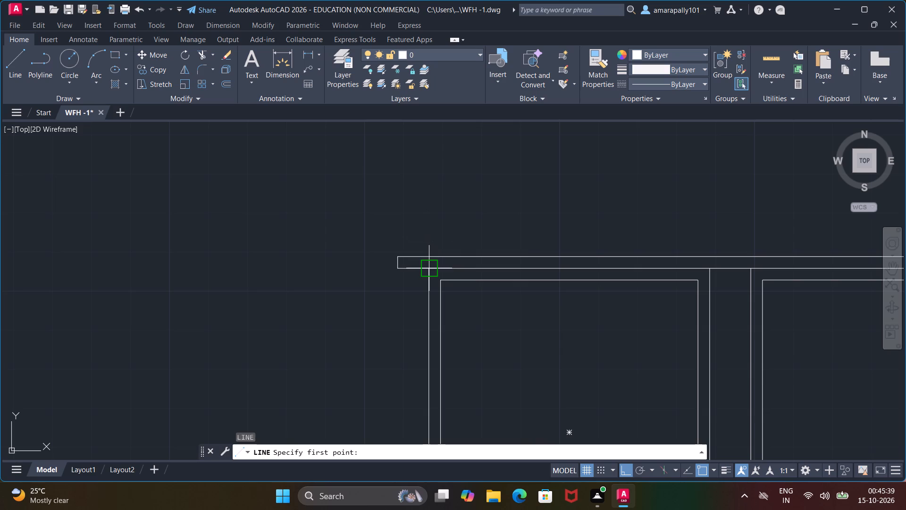
pyautogui.click(431, 227)
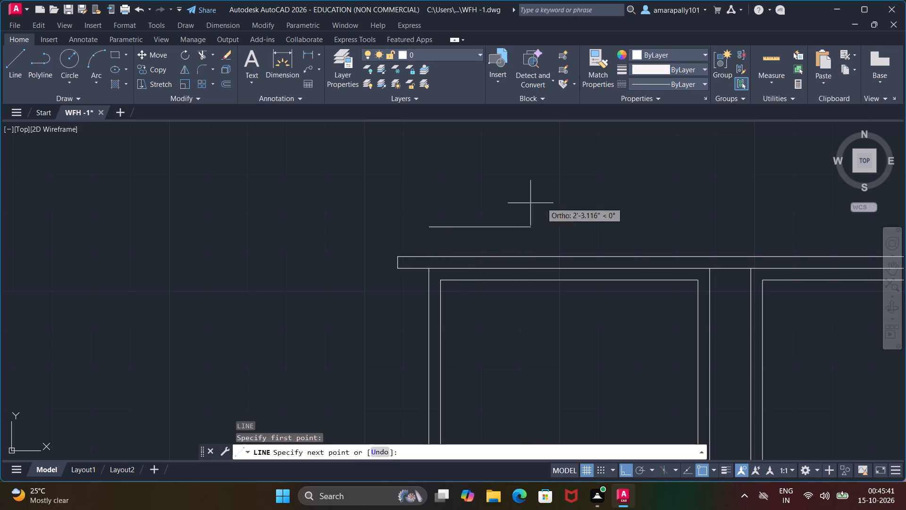
pyautogui.scroll(-2, 793, 202)
pyautogui.moveTo(793, 202); pyautogui.dragTo(625, 207, button='middle')
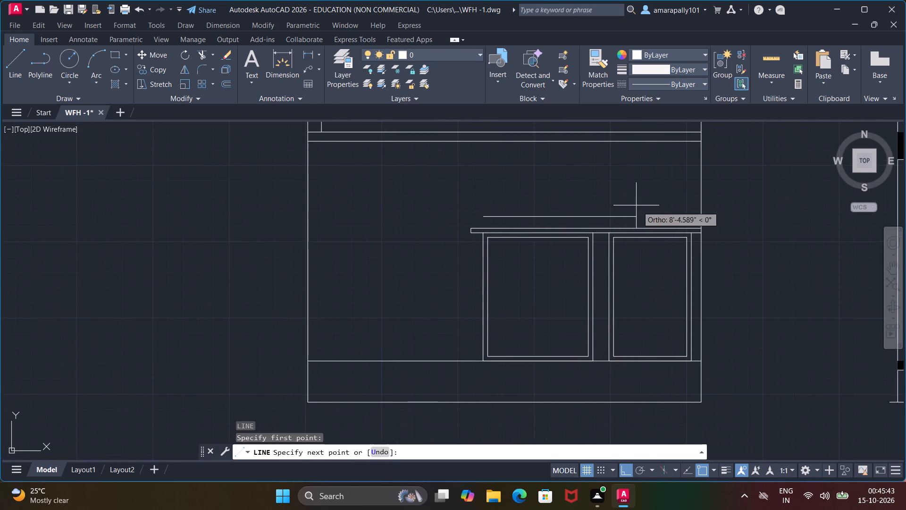
pyautogui.scroll(2, 657, 208)
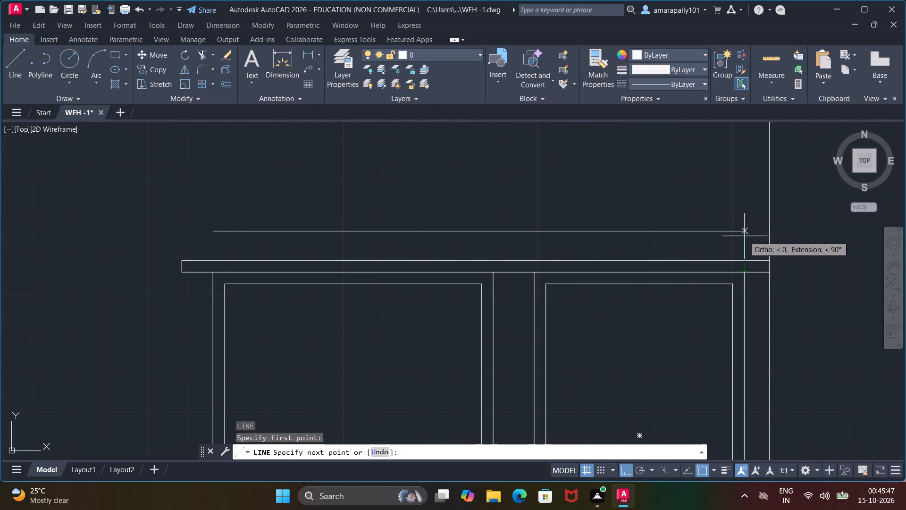
pyautogui.click(743, 232)
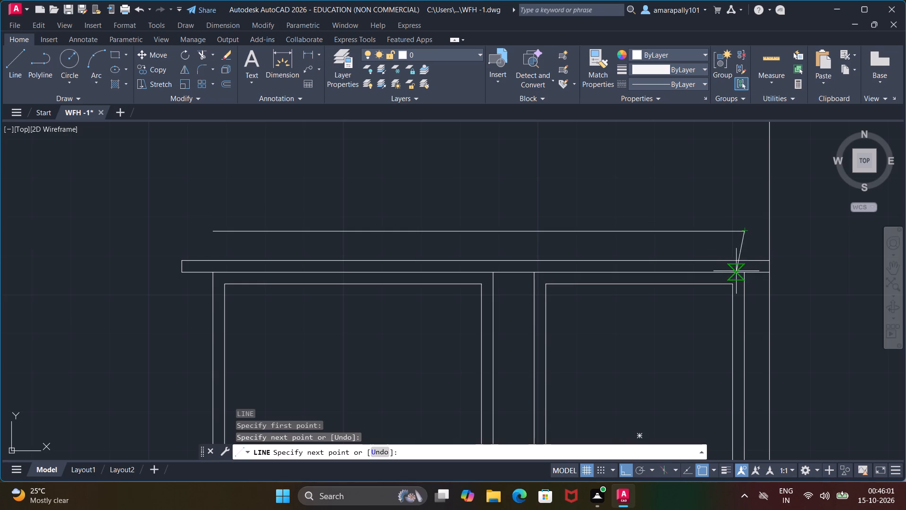
# Continue the line diagonally down to the ledge's top corner on the building's side line.
pyautogui.scroll(3, 743, 269)
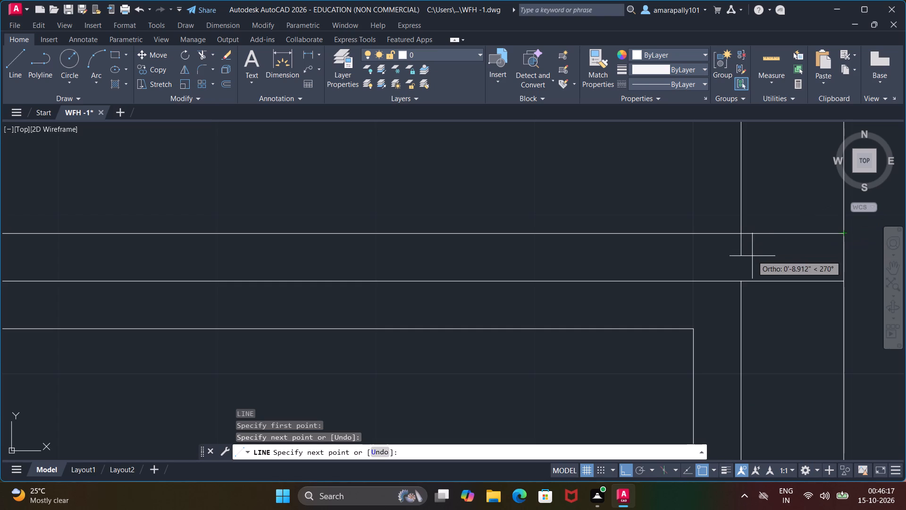
pyautogui.click(842, 237)
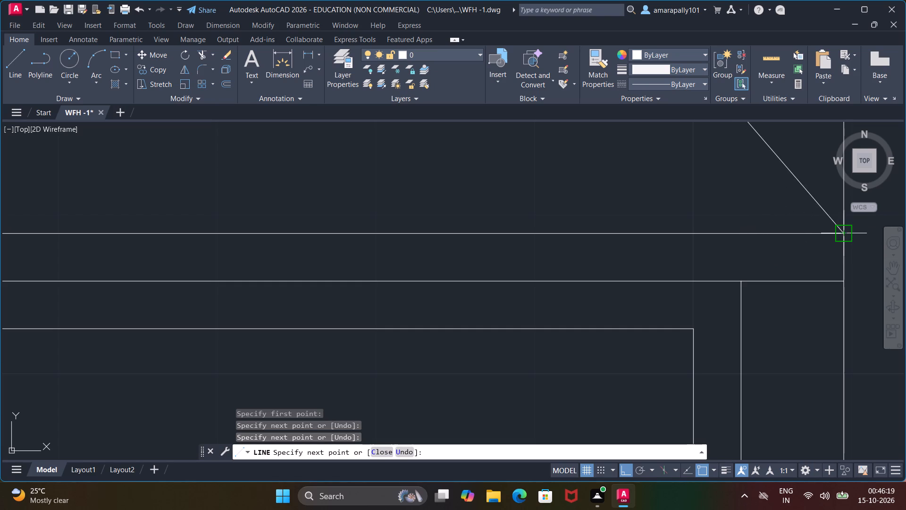
pyautogui.scroll(-4, 756, 235)
pyautogui.press('Escape')
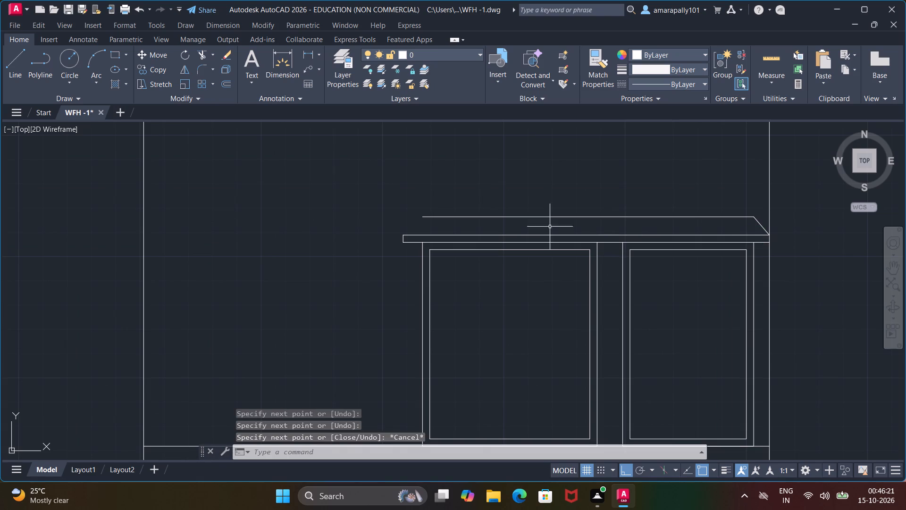
pyautogui.press('Escape')
pyautogui.press('Escape')
# Draw a sloped line joining the upper line's free end to the ledge's projecting top corner.
pyautogui.press('l')
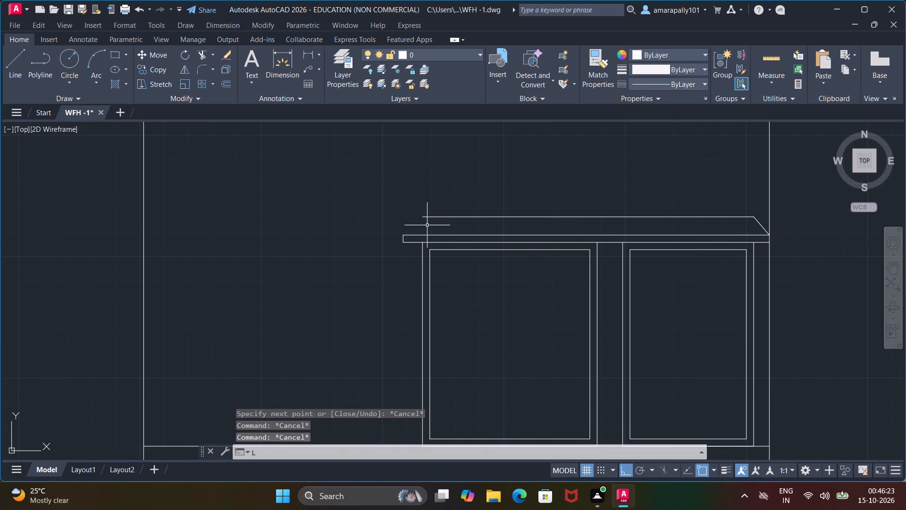
pyautogui.press('Return')
pyautogui.scroll(2, 403, 216)
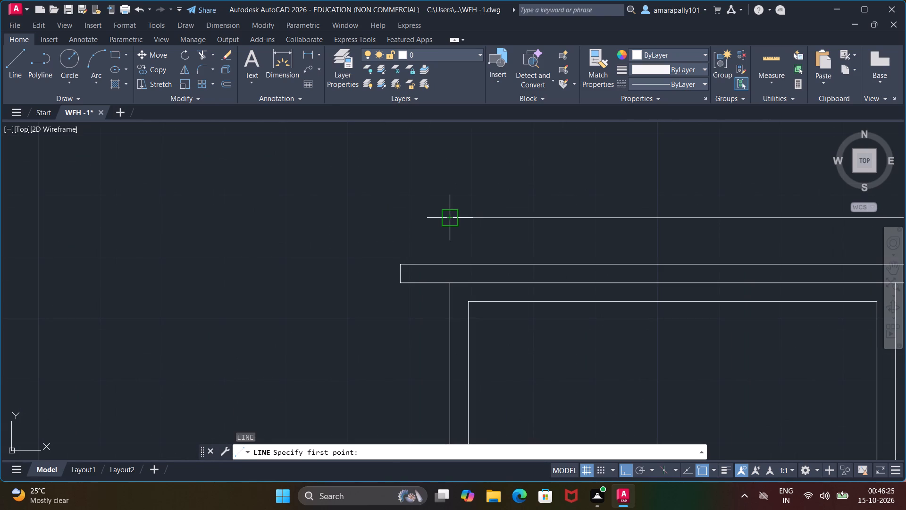
pyautogui.click(449, 220)
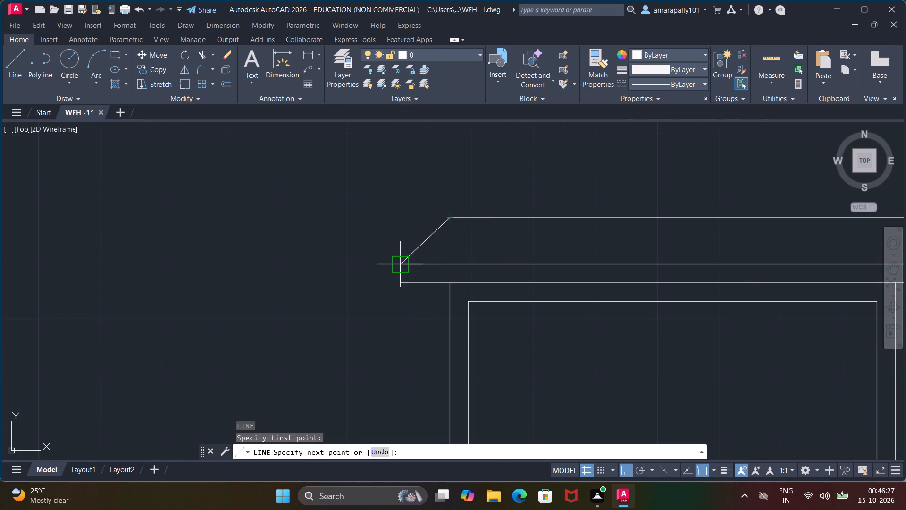
pyautogui.click(402, 267)
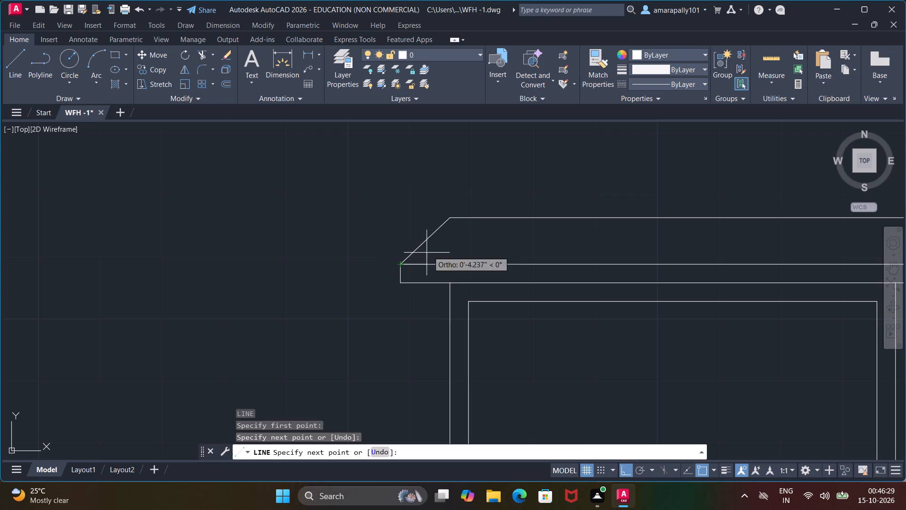
pyautogui.press('Escape')
pyautogui.scroll(-2, 451, 234)
pyautogui.press('Escape')
pyautogui.press('Escape')
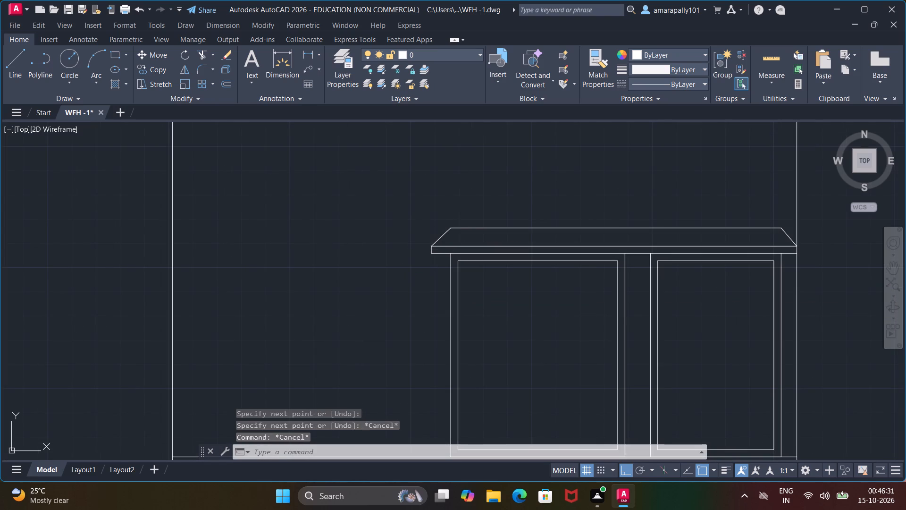
# Draw a horizontal line about 5'-1" long on the blank wall, level with the sloped canopy's top and about 2'-11" from its corner.
pyautogui.scroll(-1, 429, 252)
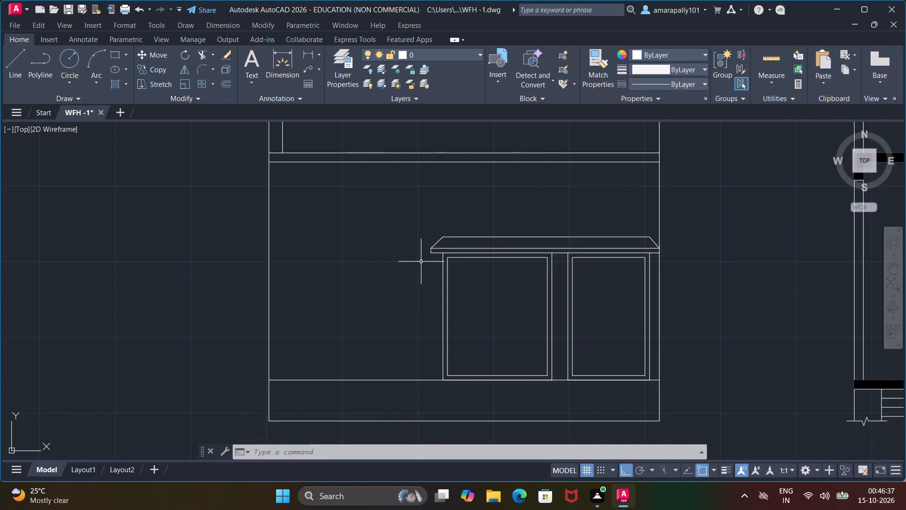
pyautogui.press('l')
pyautogui.press('Return')
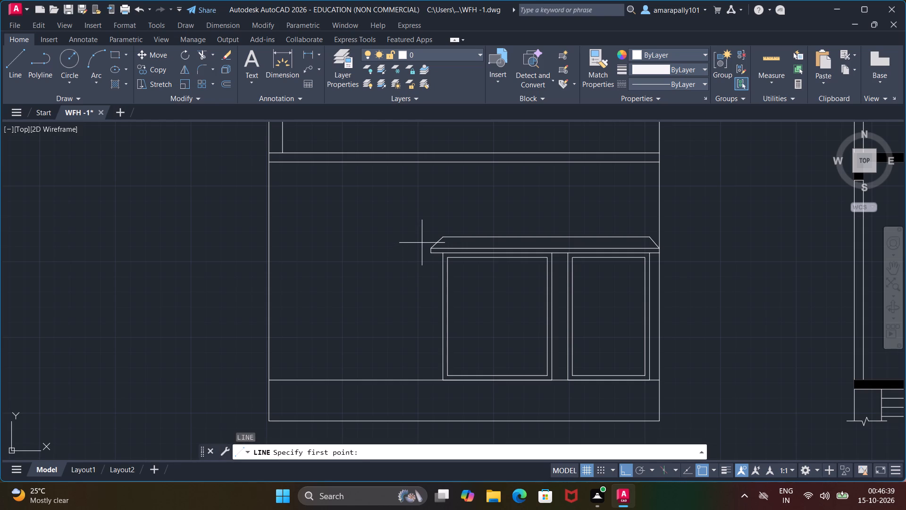
pyautogui.scroll(2, 422, 242)
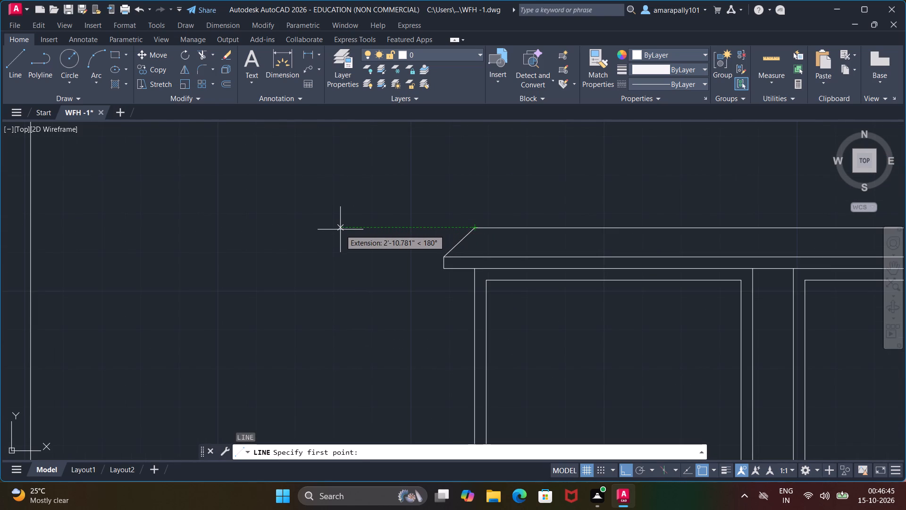
pyautogui.click(340, 229)
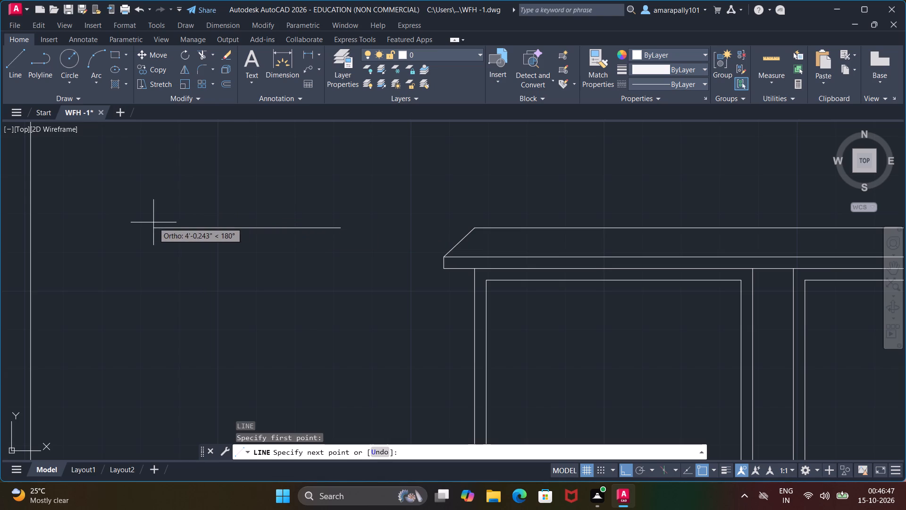
pyautogui.click(103, 228)
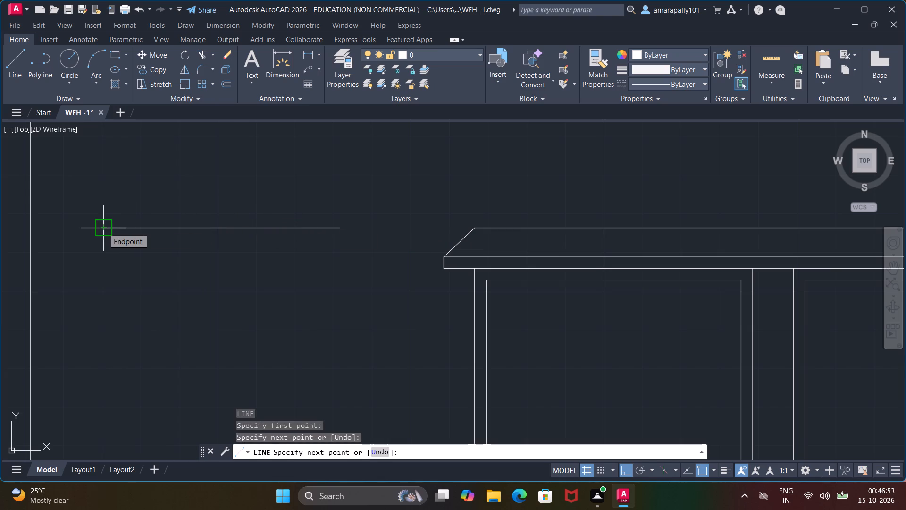
pyautogui.press('Escape')
pyautogui.press('Escape')
pyautogui.press('Escape')
pyautogui.press('Escape')
pyautogui.press('Escape')
pyautogui.press('Escape')
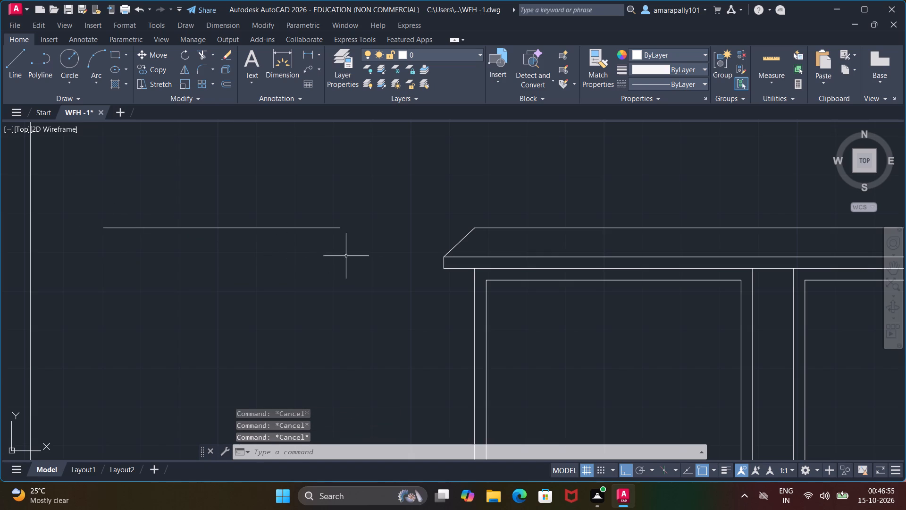
# Draw a 6' horizontal line below it, level with the ledge's top edge and starting about 1'-6" from the ledge's end.
pyautogui.press('l')
pyautogui.press('Return')
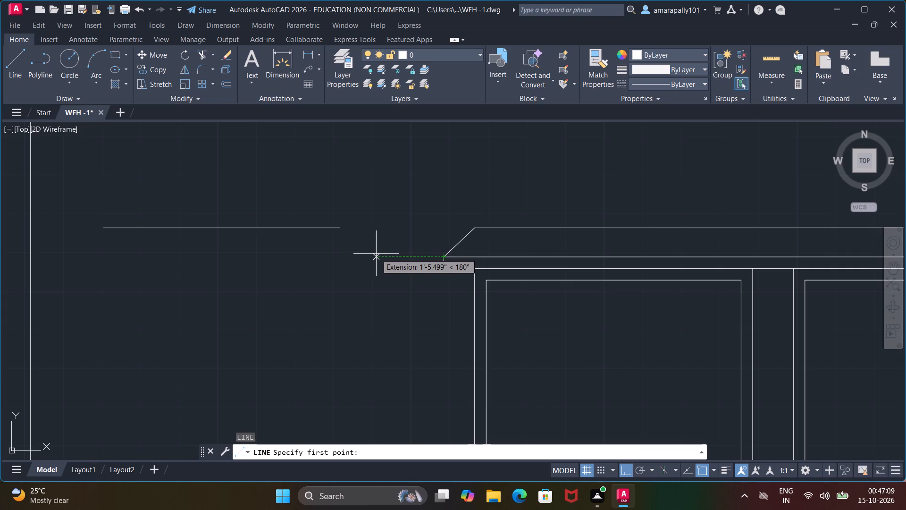
pyautogui.click(374, 254)
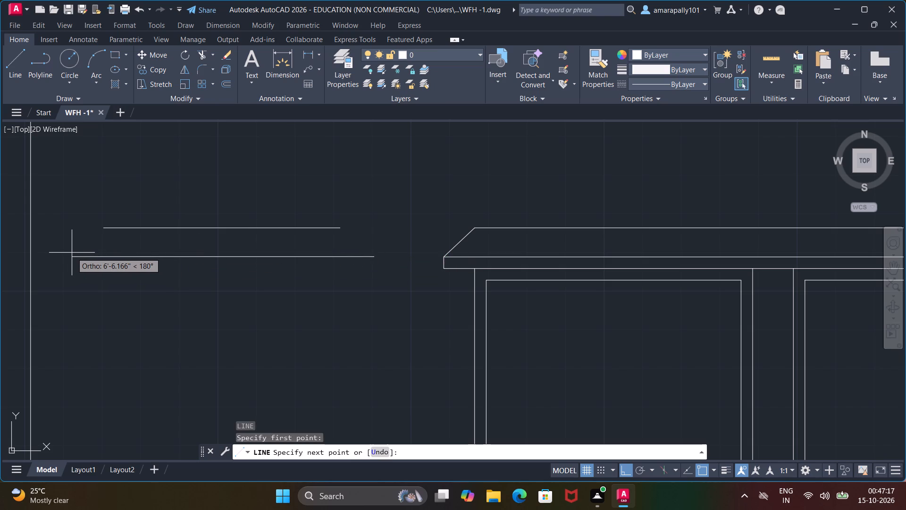
pyautogui.press('6')
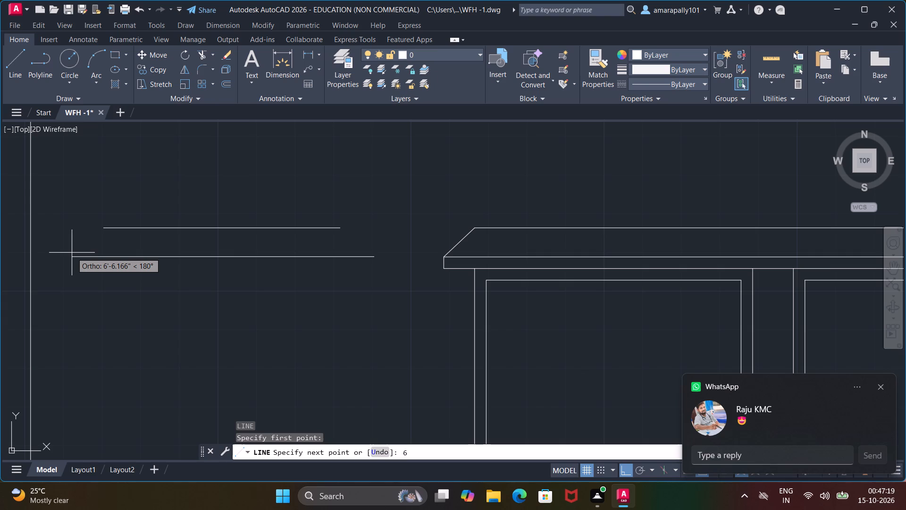
pyautogui.press("'")
pyautogui.press('Return')
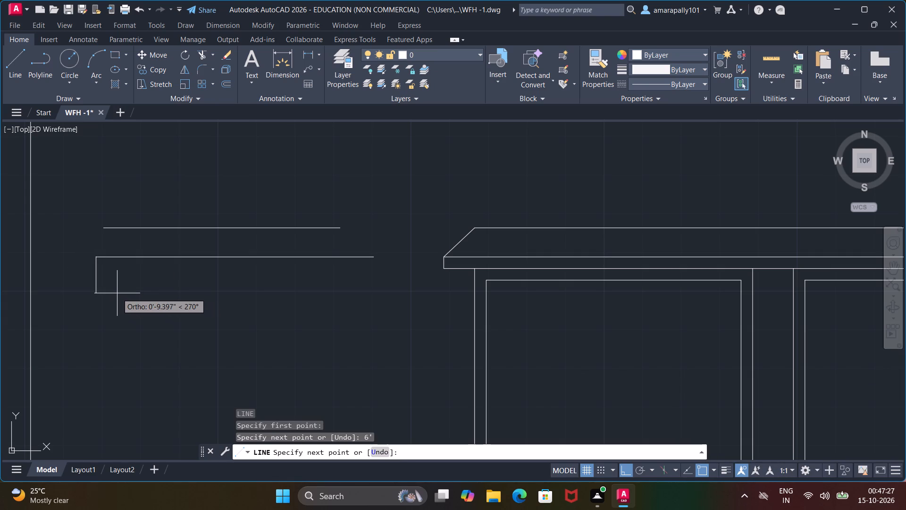
pyautogui.press('Escape')
pyautogui.press('Escape')
pyautogui.press('Escape')
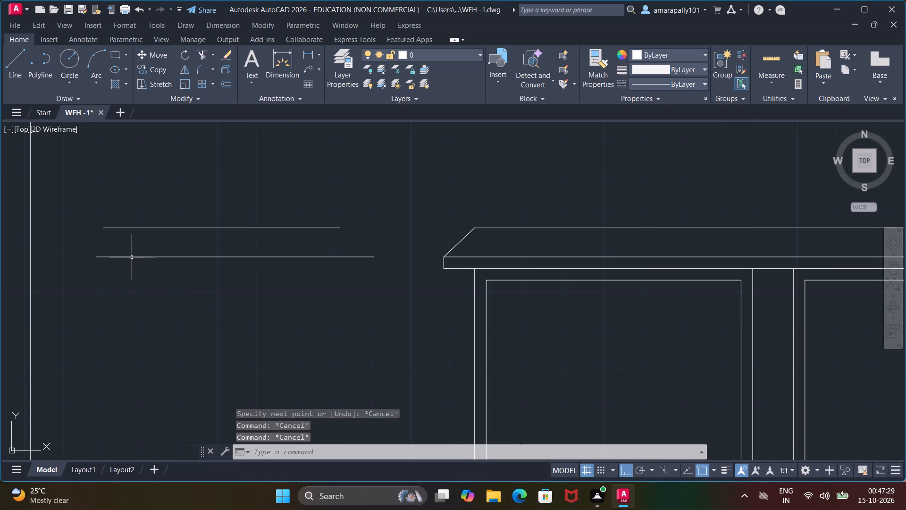
# Stretch the 6' line's far end 6" further outward, away from the ledge.
pyautogui.click(132, 257)
pyautogui.scroll(2, 110, 261)
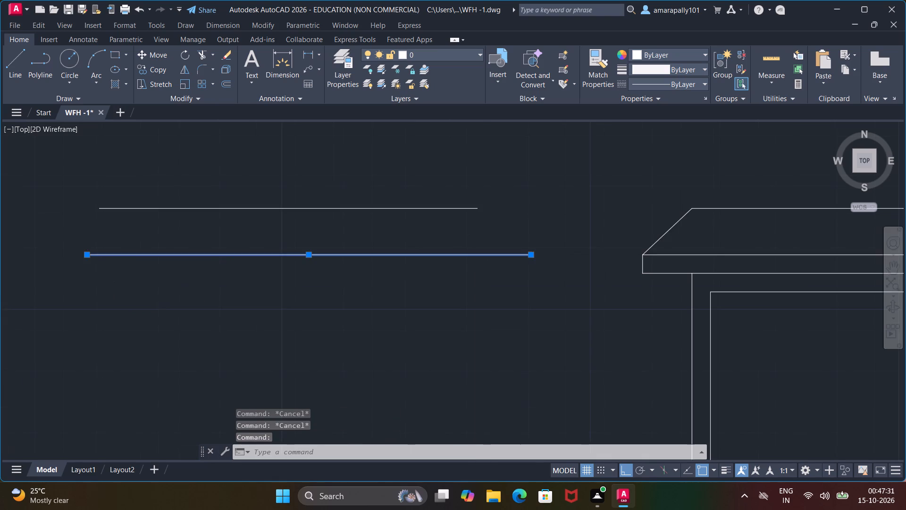
pyautogui.click(72, 251)
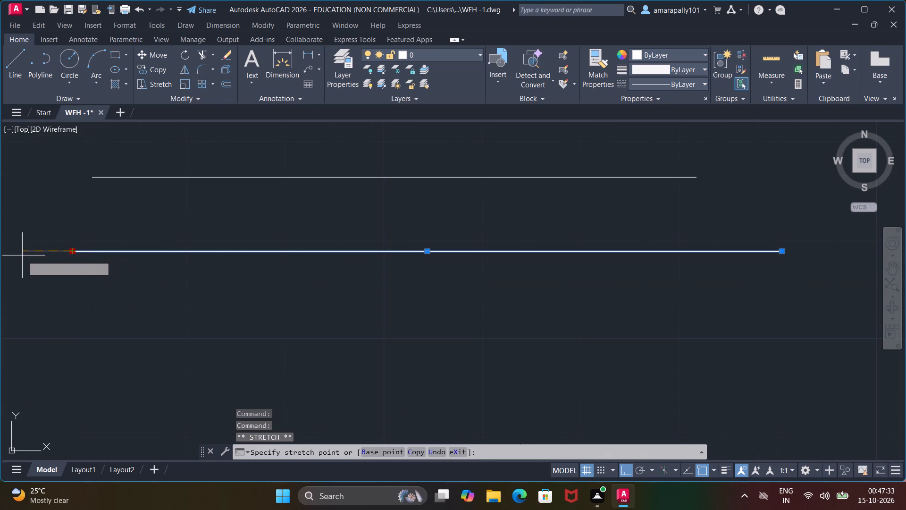
pyautogui.scroll(-1, 22, 255)
pyautogui.press('6')
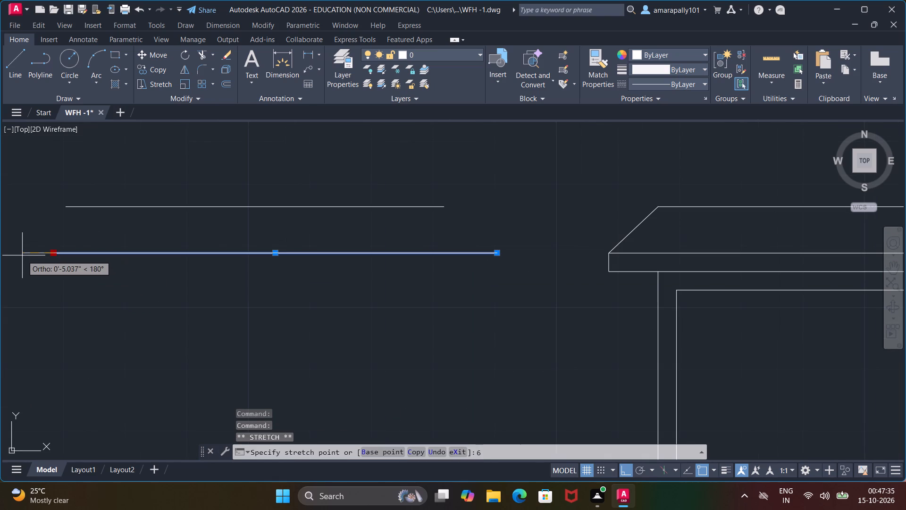
pyautogui.hotkey('shift', '"')
pyautogui.press('Return')
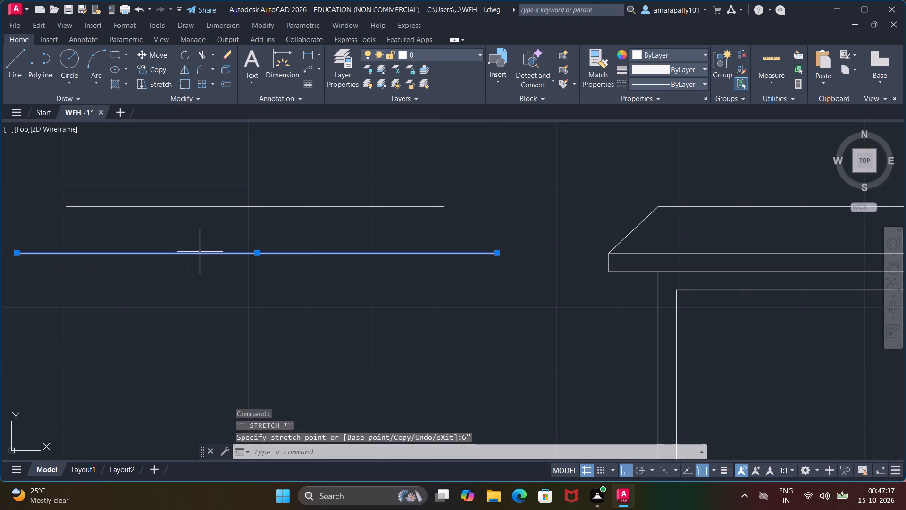
pyautogui.press('Escape')
# Copy the longer lower line of the second canopy 3" downward.
pyautogui.scroll(-3, 202, 252)
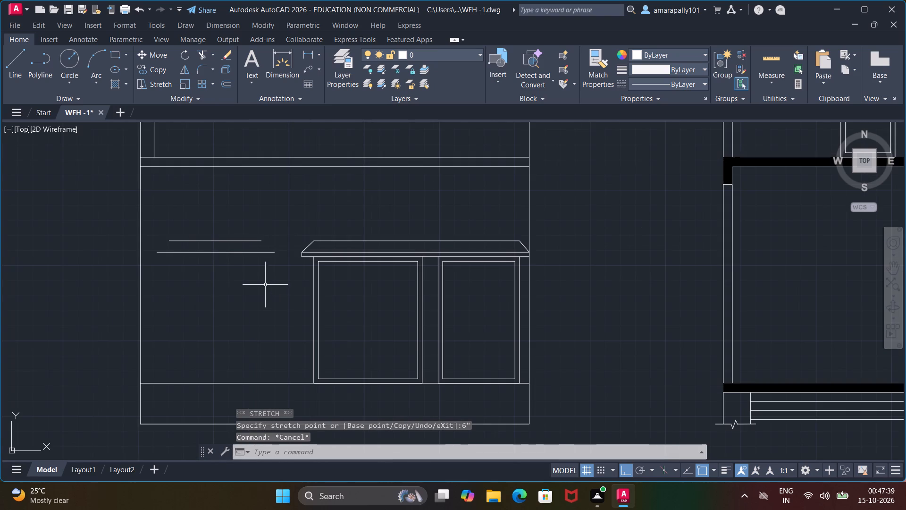
pyautogui.scroll(2, 247, 276)
pyautogui.scroll(-1, 145, 254)
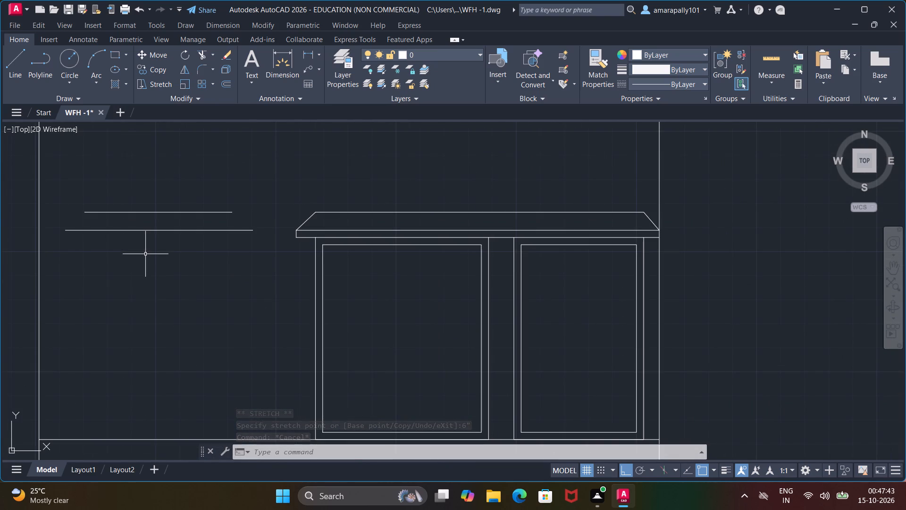
pyautogui.click(232, 230)
pyautogui.rightClick(232, 230)
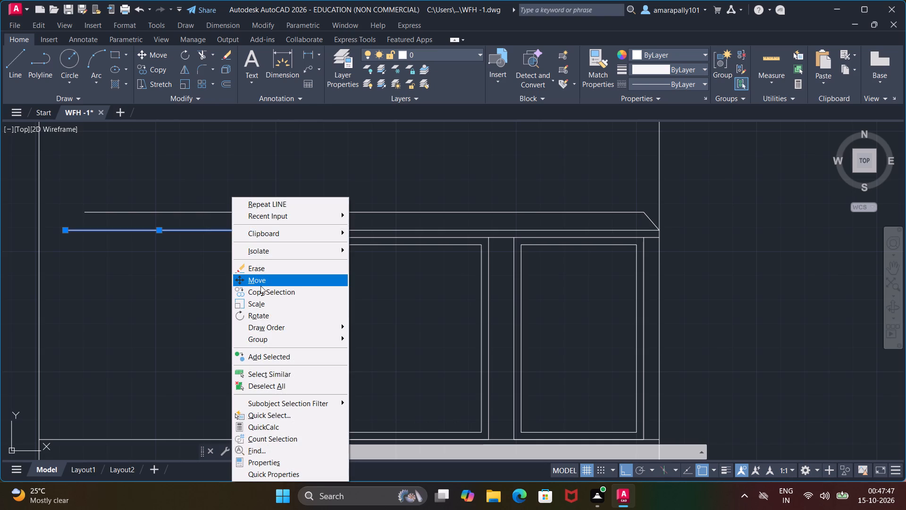
pyautogui.click(260, 287)
pyautogui.click(250, 235)
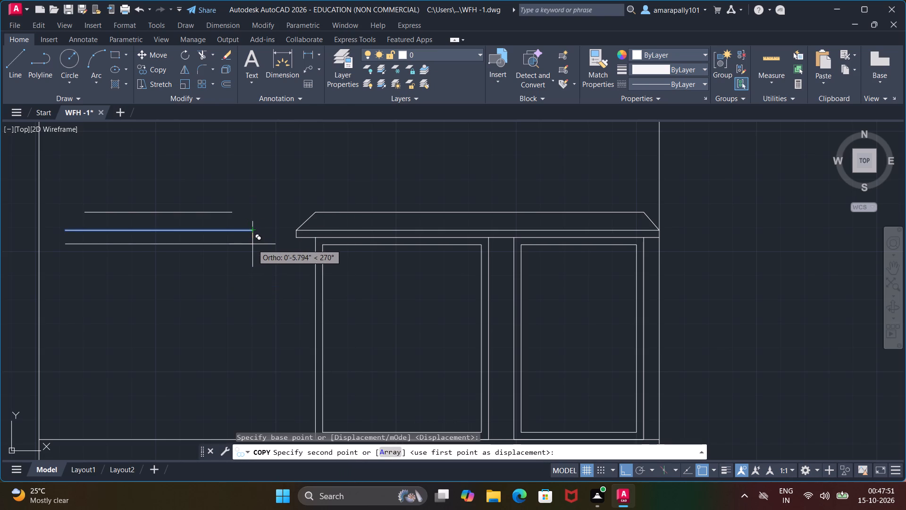
pyautogui.write('3"')
pyautogui.press('Return')
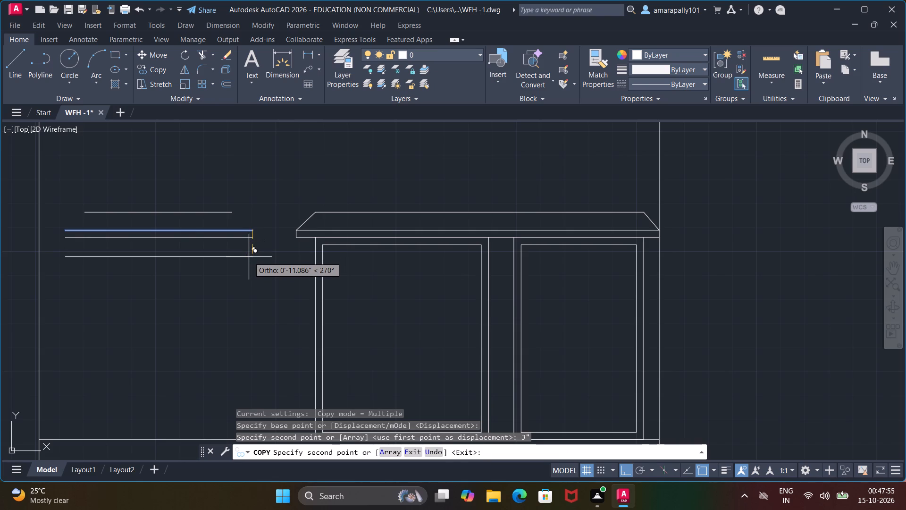
pyautogui.press('Escape')
pyautogui.press('Escape')
pyautogui.press('Escape')
pyautogui.press('Escape')
pyautogui.press('Escape')
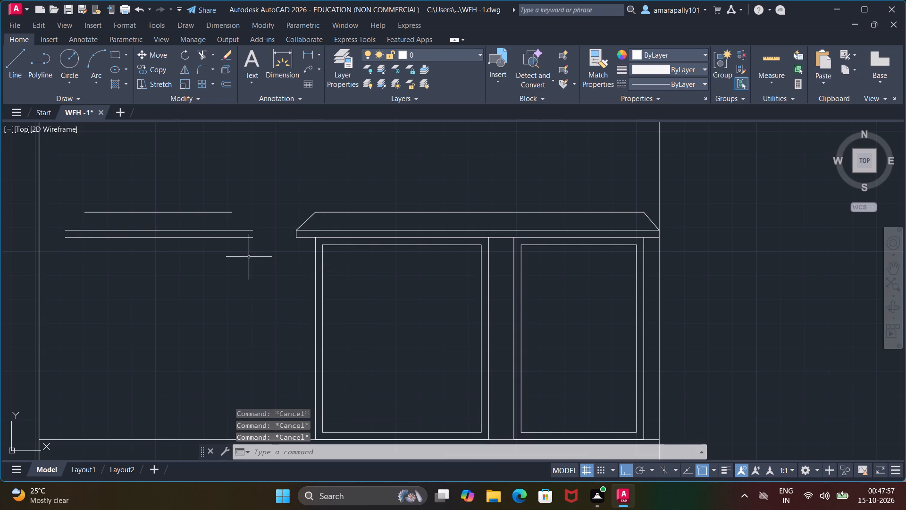
pyautogui.press('Escape')
pyautogui.press('Escape')
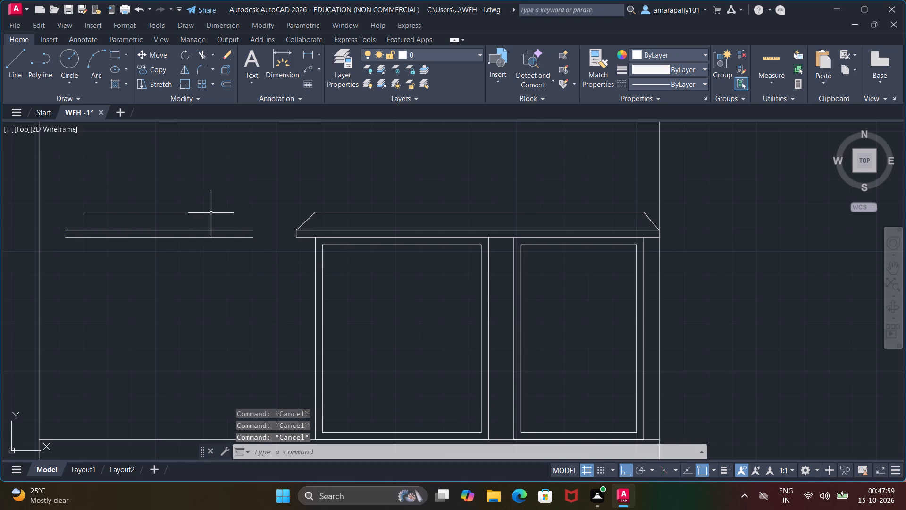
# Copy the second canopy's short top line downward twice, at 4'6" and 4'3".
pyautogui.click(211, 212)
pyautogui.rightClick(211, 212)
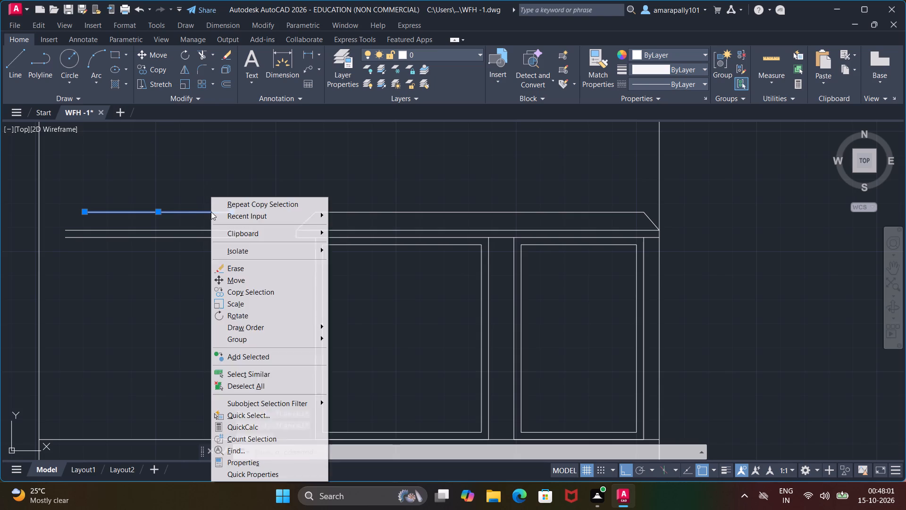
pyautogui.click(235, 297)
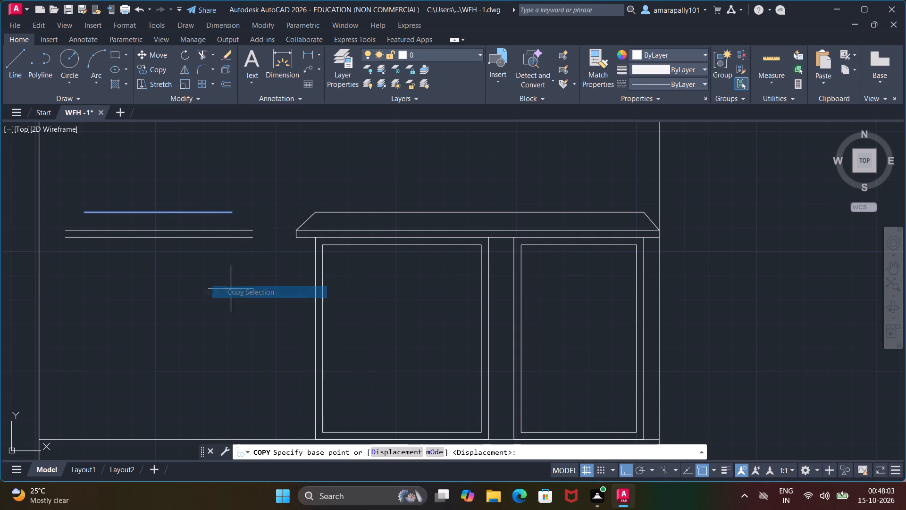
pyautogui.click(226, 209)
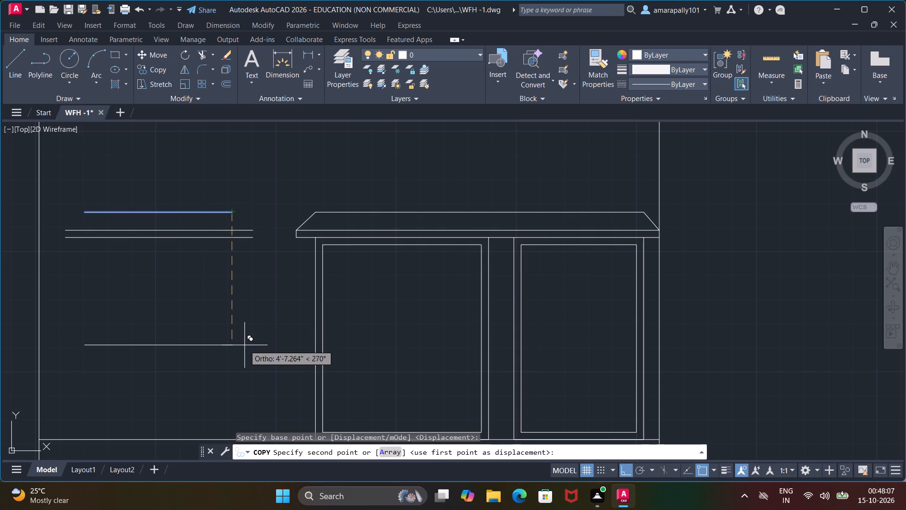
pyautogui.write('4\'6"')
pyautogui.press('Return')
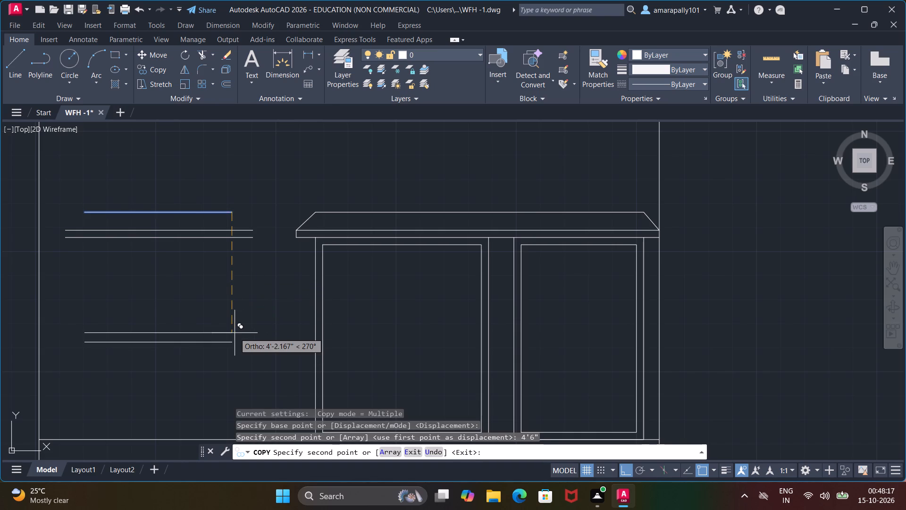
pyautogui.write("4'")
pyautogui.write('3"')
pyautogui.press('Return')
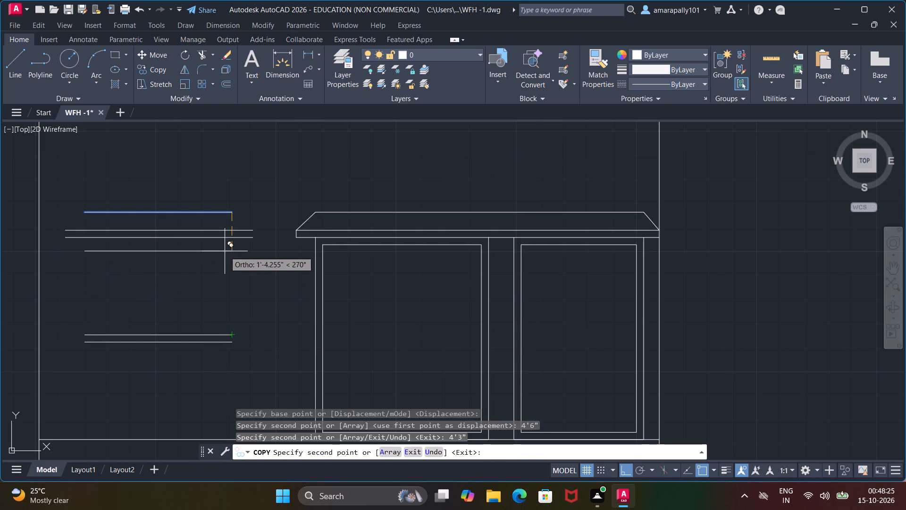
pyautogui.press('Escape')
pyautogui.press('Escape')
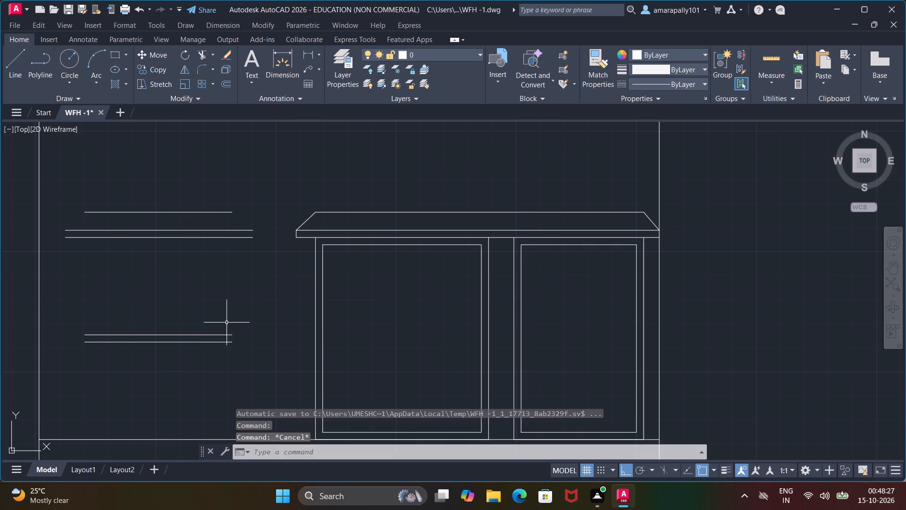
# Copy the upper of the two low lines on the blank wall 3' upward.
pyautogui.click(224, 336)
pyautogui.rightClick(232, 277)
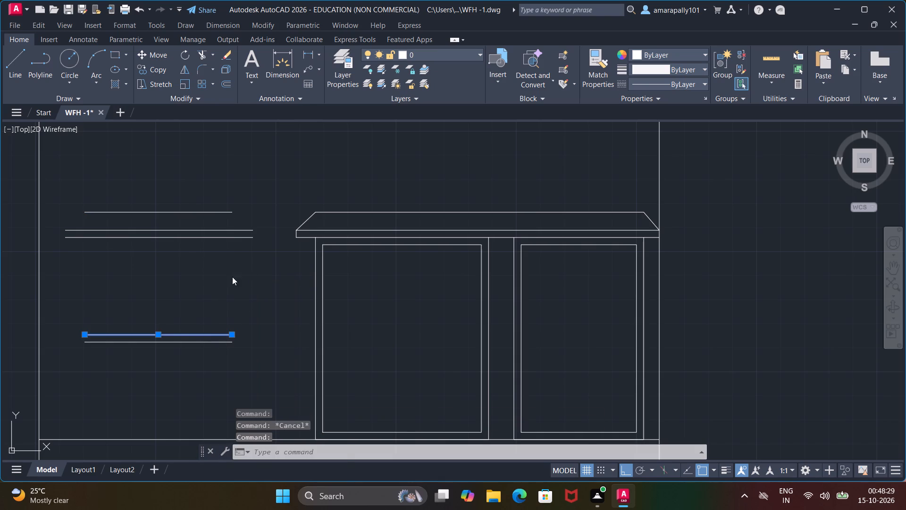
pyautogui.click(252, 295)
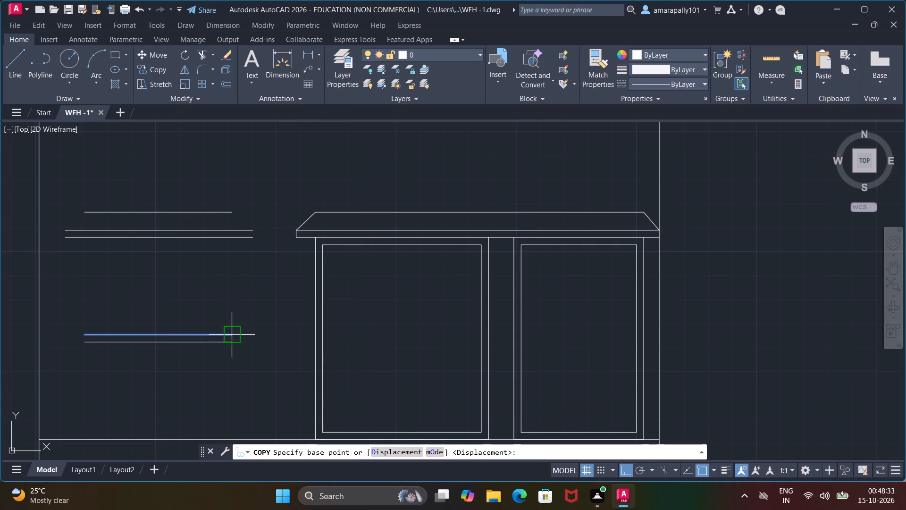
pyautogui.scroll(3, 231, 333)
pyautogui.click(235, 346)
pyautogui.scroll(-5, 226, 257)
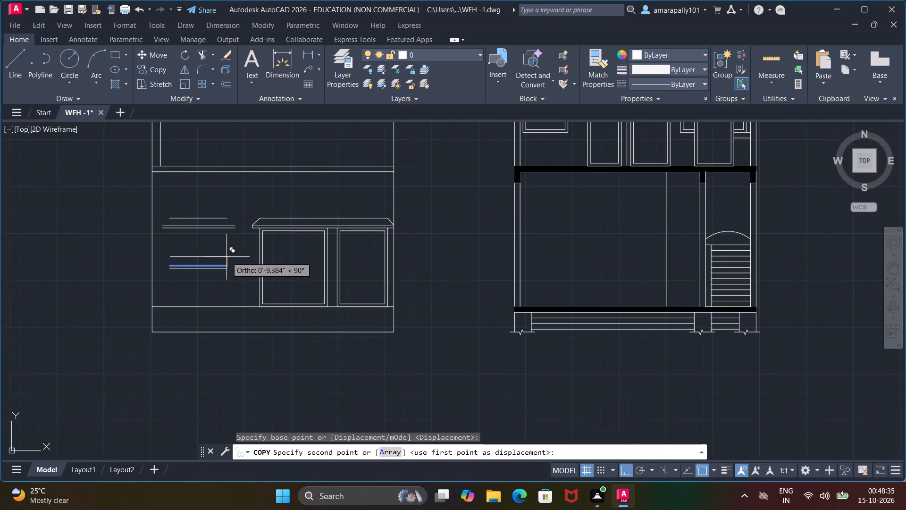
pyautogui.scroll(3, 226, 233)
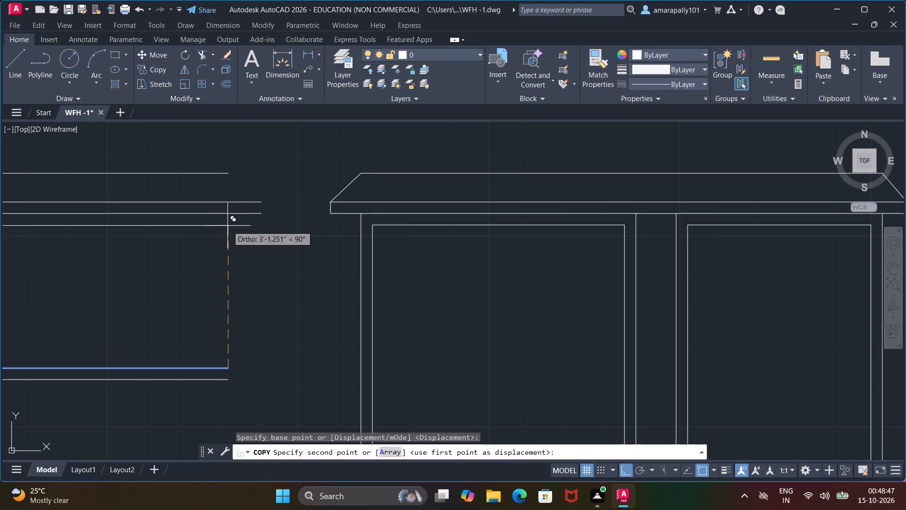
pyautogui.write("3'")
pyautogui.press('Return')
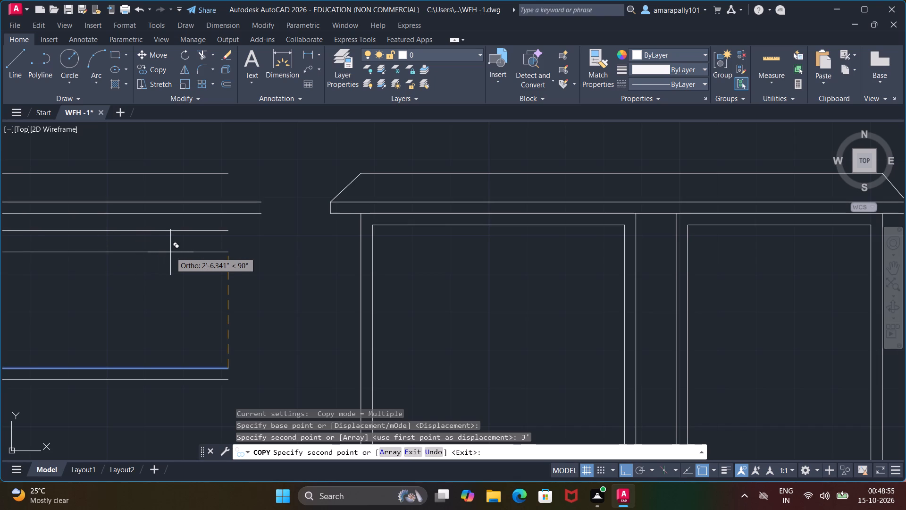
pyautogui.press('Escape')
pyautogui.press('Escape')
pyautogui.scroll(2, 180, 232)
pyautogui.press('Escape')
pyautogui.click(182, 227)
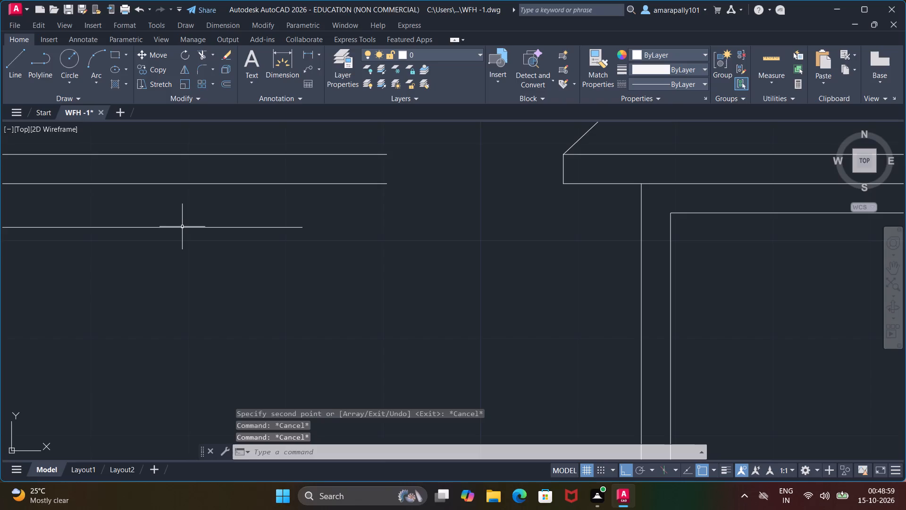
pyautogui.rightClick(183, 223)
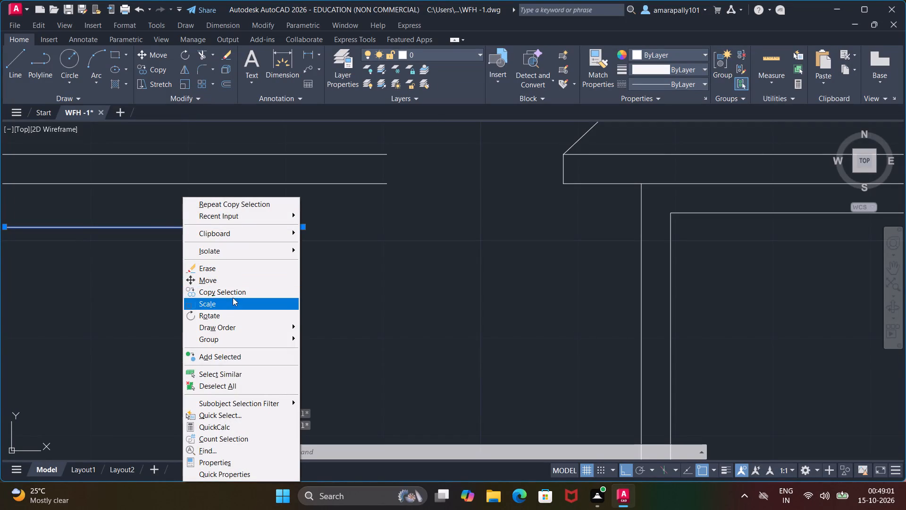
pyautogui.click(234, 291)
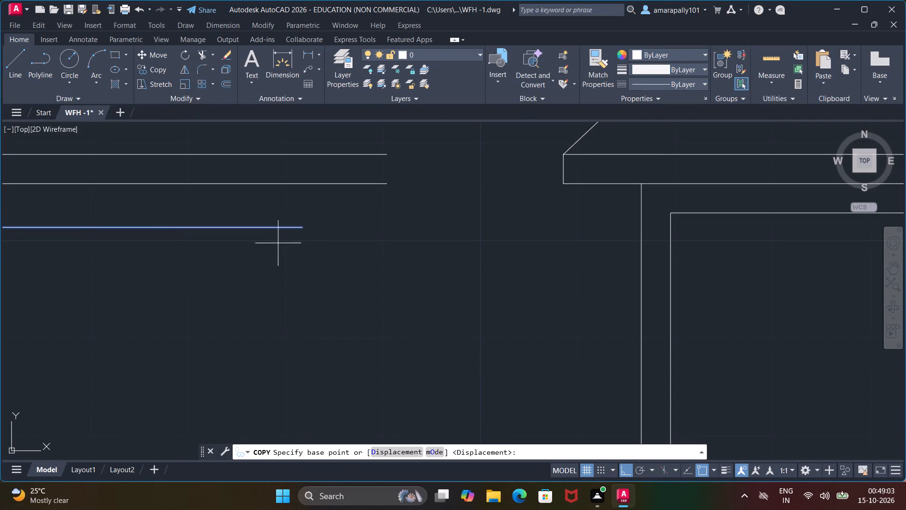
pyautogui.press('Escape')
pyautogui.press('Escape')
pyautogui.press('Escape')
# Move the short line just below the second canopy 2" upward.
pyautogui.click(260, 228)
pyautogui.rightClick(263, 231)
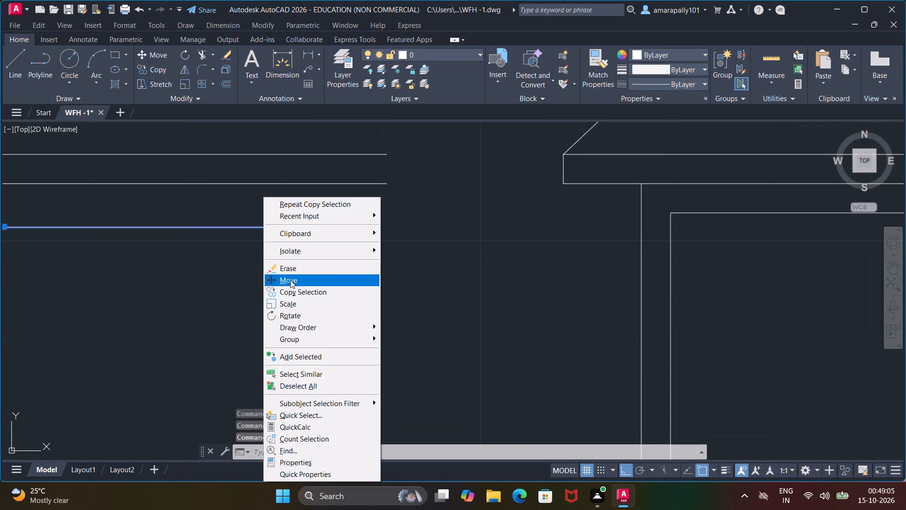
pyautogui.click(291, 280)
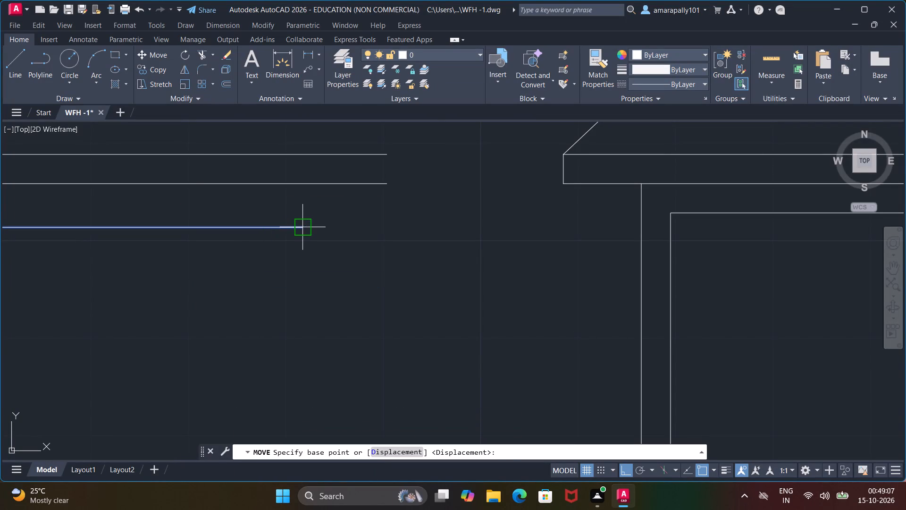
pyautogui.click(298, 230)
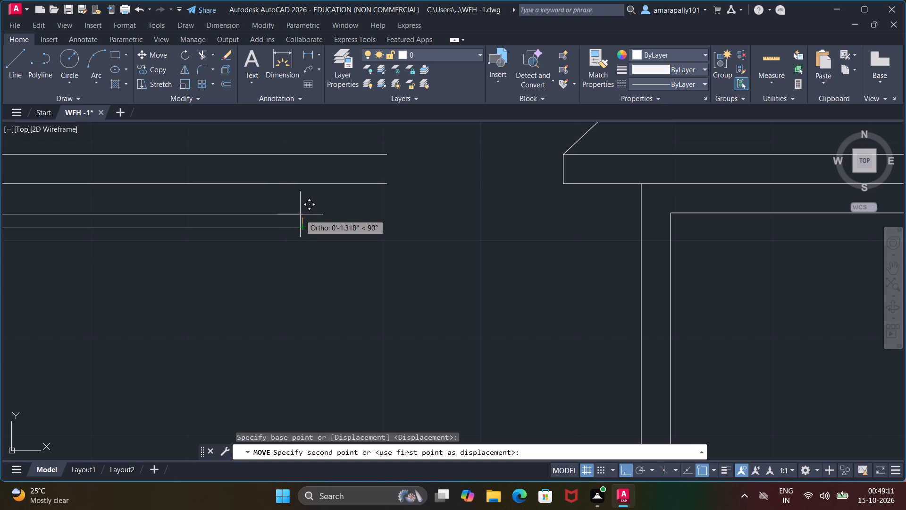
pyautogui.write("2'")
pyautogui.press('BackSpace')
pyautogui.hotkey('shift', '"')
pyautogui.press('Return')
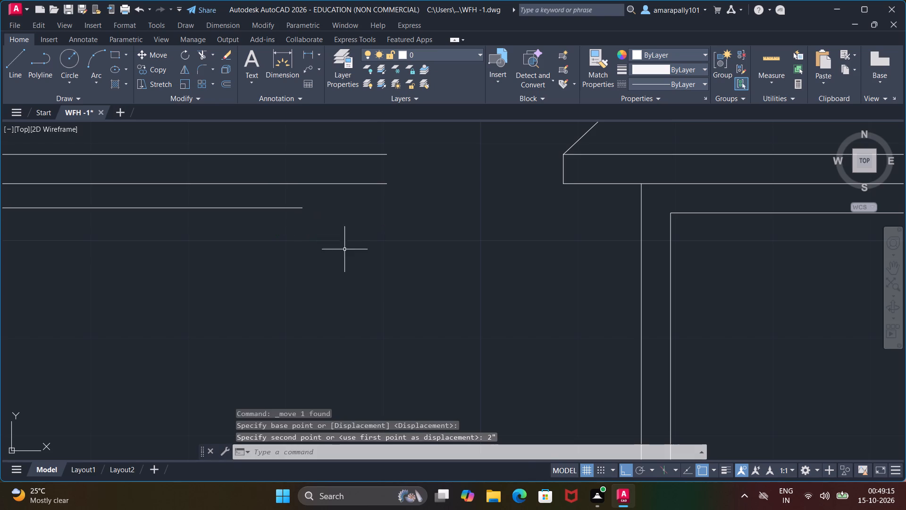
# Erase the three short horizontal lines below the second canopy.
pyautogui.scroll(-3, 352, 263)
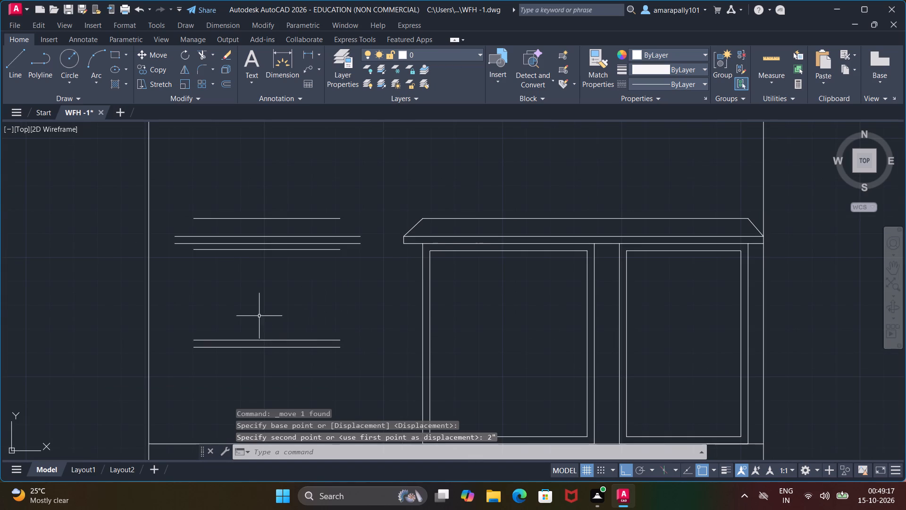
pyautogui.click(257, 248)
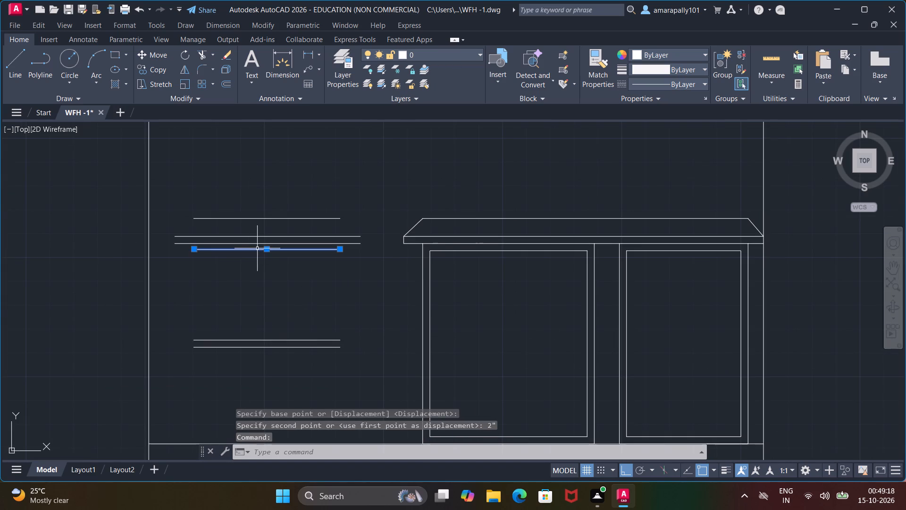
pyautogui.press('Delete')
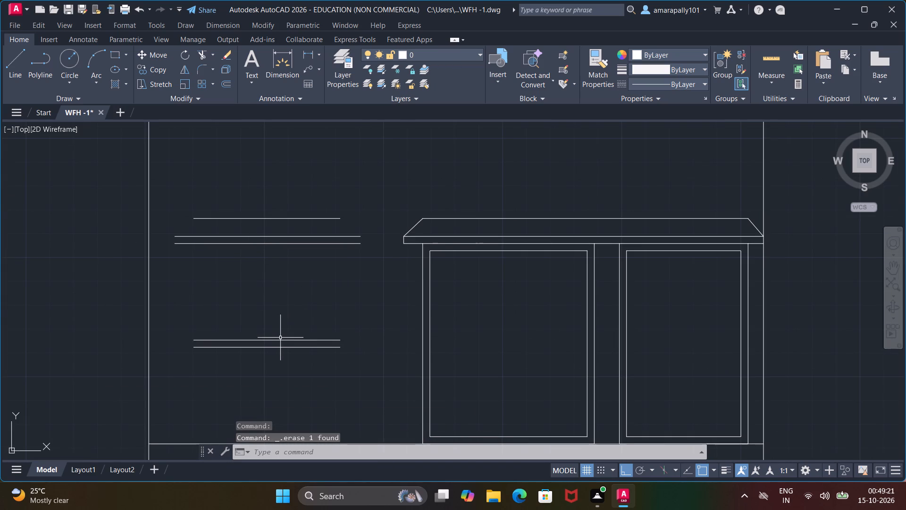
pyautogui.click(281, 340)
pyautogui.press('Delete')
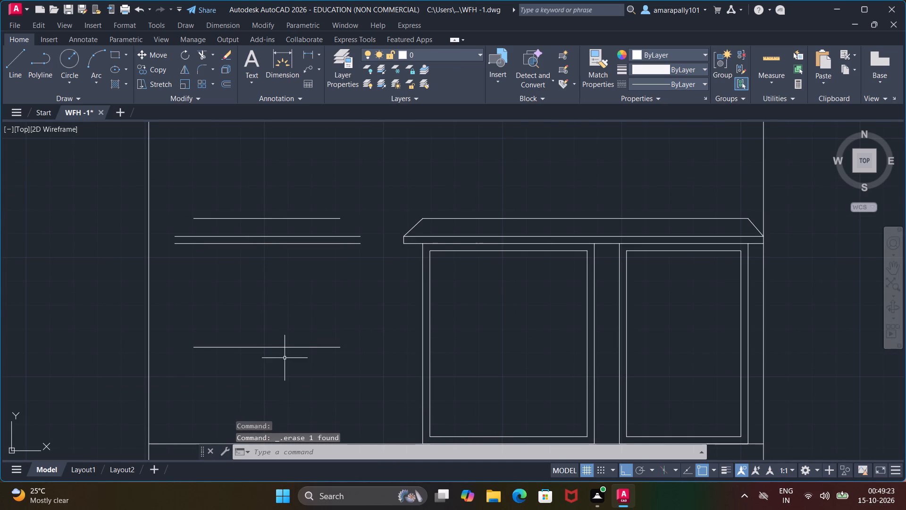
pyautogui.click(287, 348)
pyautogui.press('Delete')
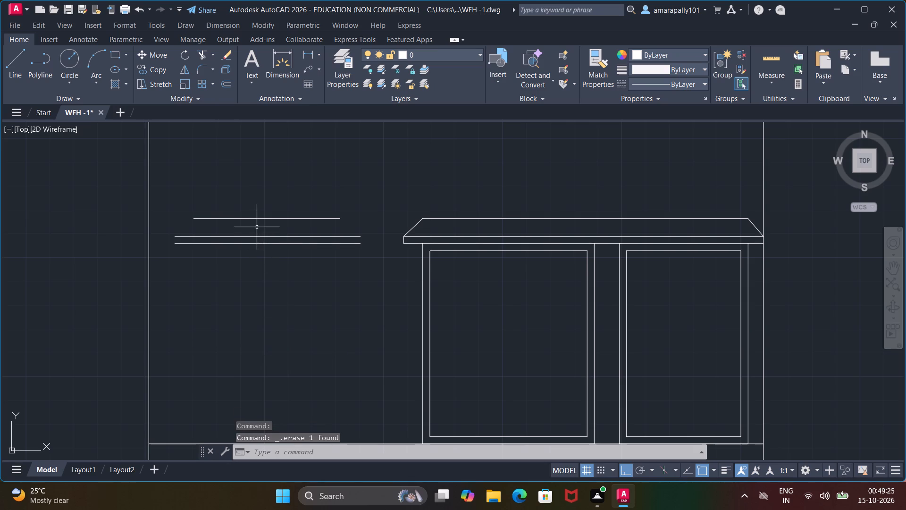
# Copy the second canopy's short top line straight down onto the canopy's lowest horizontal line.
pyautogui.click(260, 219)
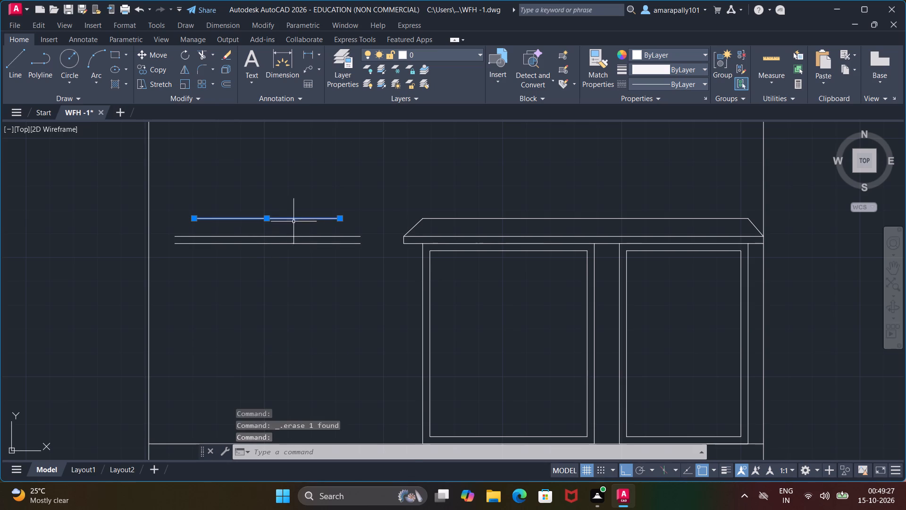
pyautogui.rightClick(297, 220)
pyautogui.click(346, 294)
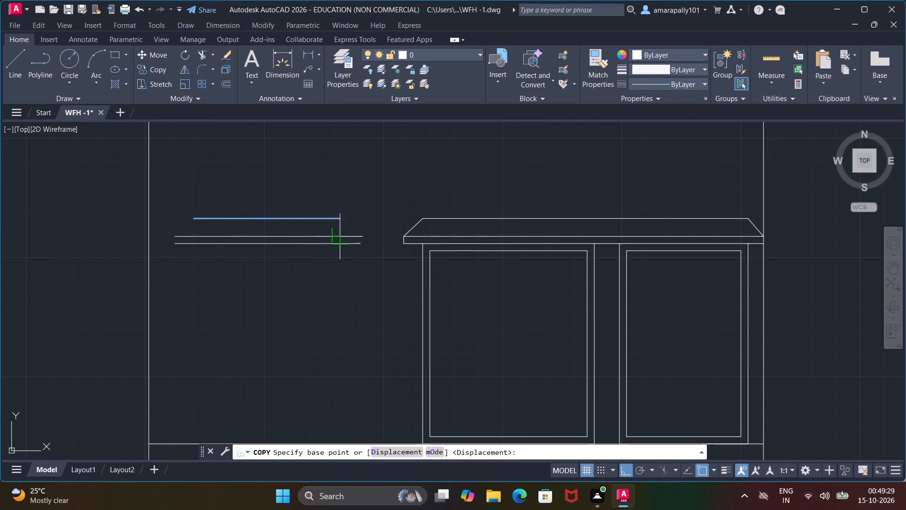
pyautogui.click(334, 216)
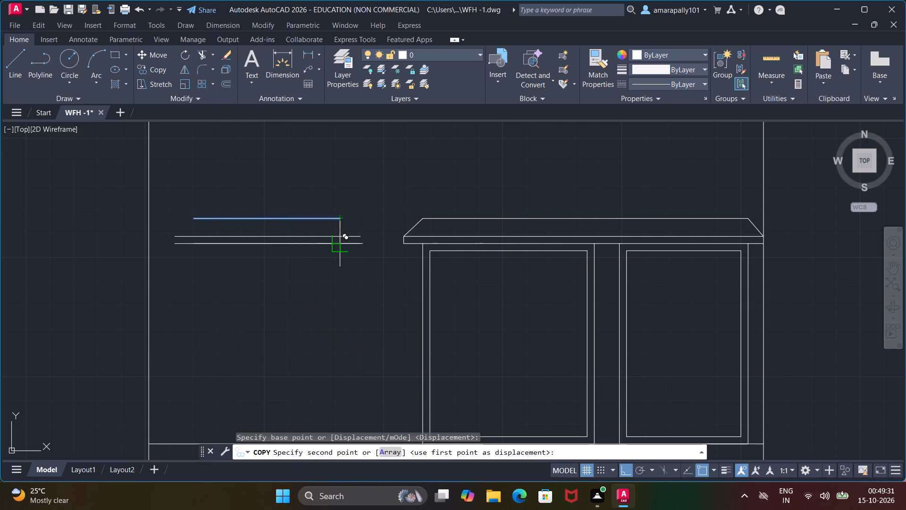
pyautogui.click(335, 249)
pyautogui.press('Delete')
pyautogui.press('Delete')
pyautogui.press('Delete')
pyautogui.press('Delete')
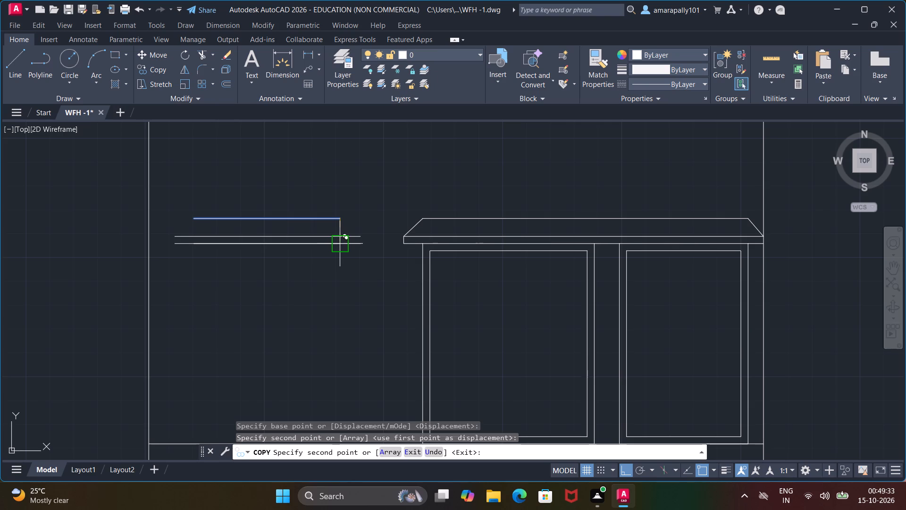
pyautogui.press('Escape')
pyautogui.press('Escape')
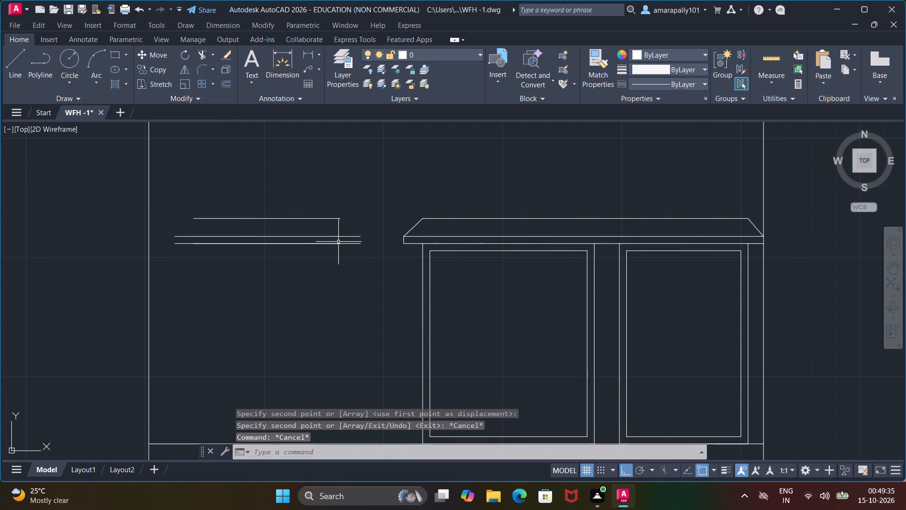
# Copy the short line at the second canopy's underside downward three times, at 3", 4' and 4'3".
pyautogui.click(336, 245)
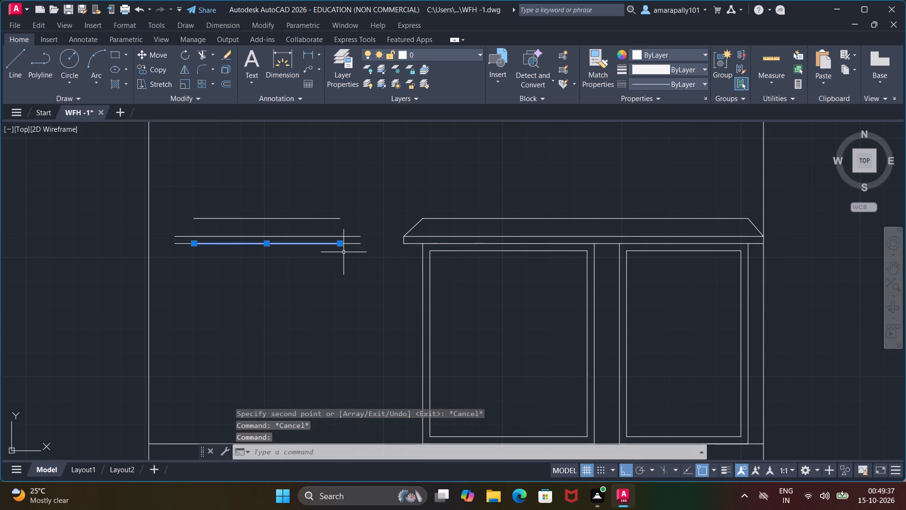
pyautogui.rightClick(340, 252)
pyautogui.click(367, 292)
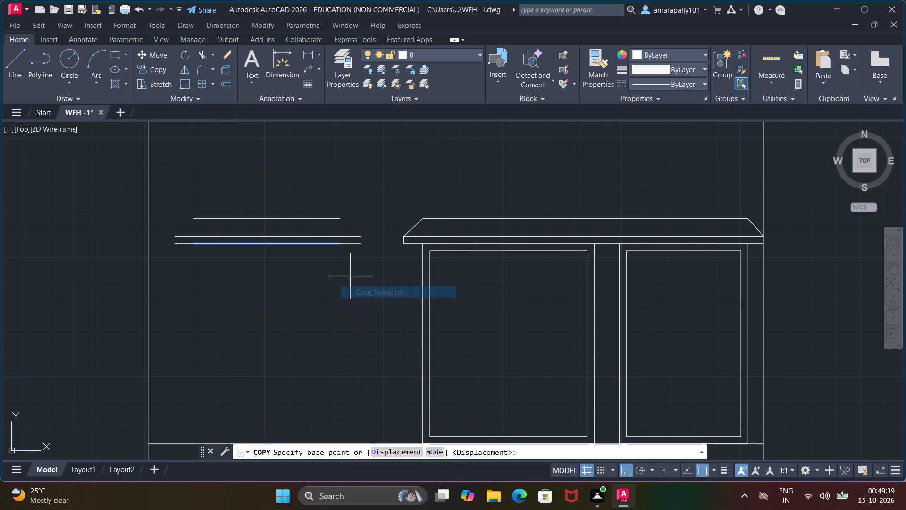
pyautogui.click(340, 247)
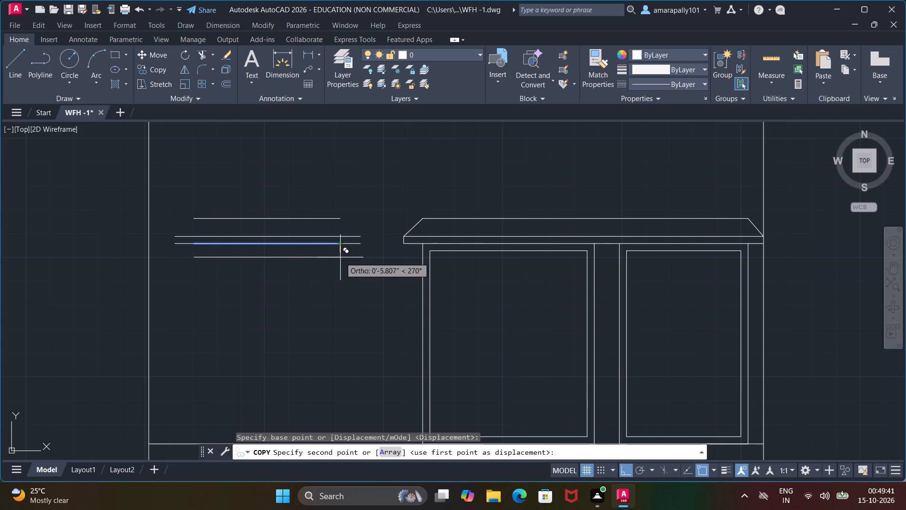
pyautogui.write('2"')
pyautogui.press('Return')
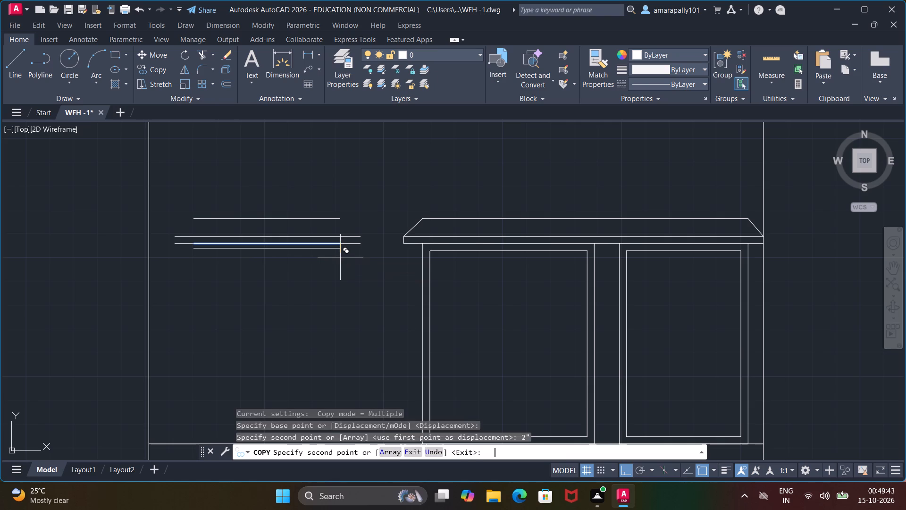
pyautogui.hotkey('ctrl', 'z')
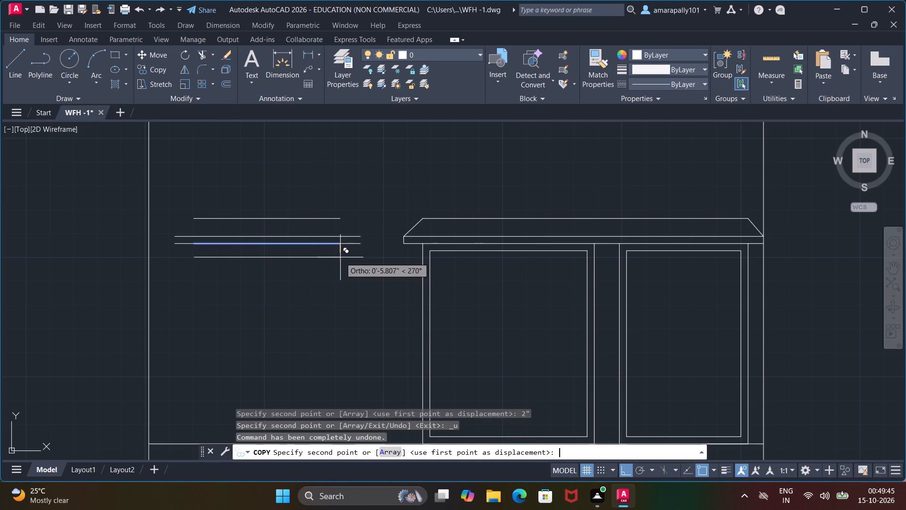
pyautogui.write('3"')
pyautogui.press('Return')
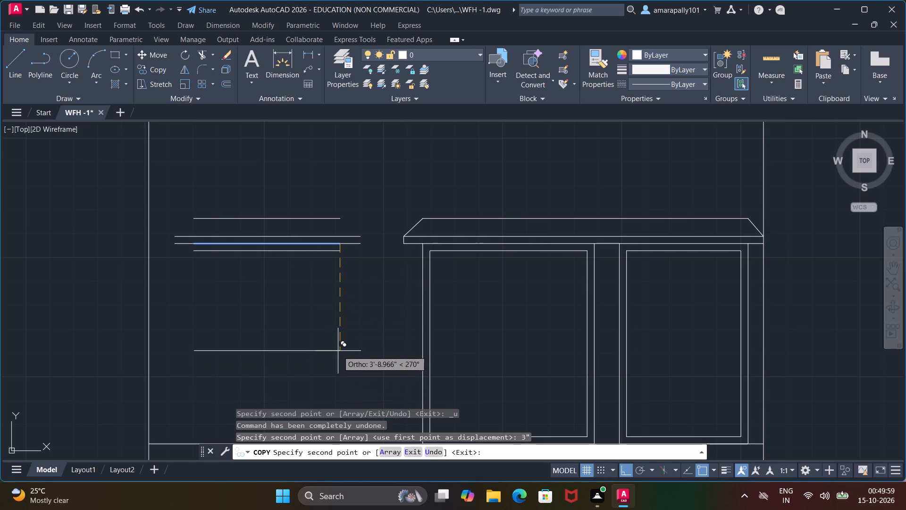
pyautogui.write("4'")
pyautogui.press('Return')
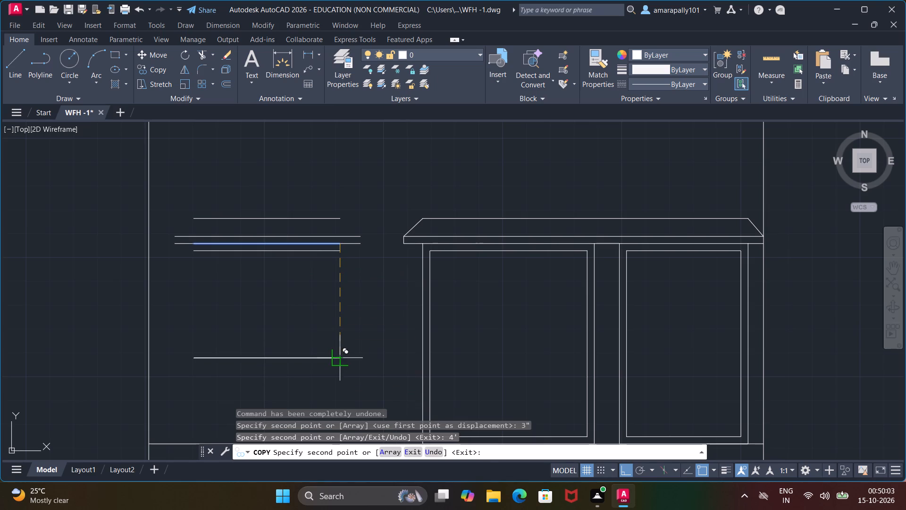
pyautogui.write('4\'3"')
pyautogui.press('Return')
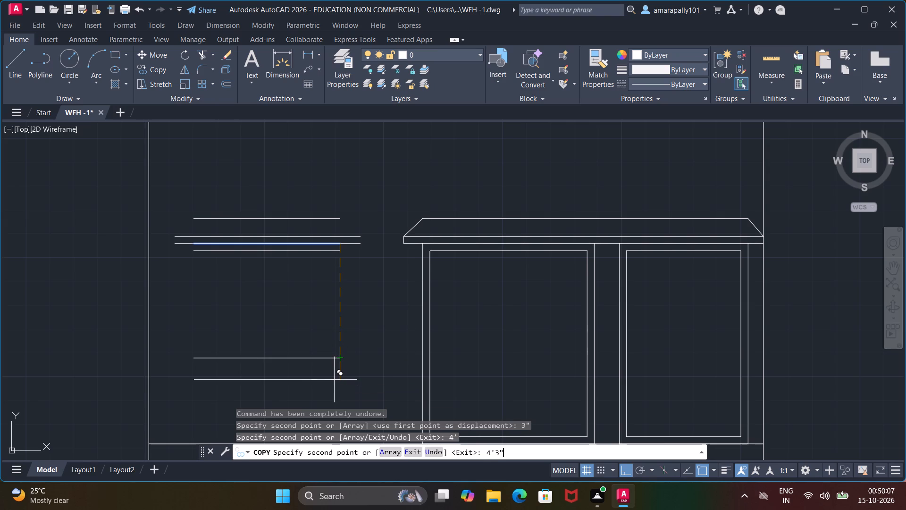
pyautogui.press('Escape')
pyautogui.press('Escape')
pyautogui.press('Escape')
pyautogui.press('Escape')
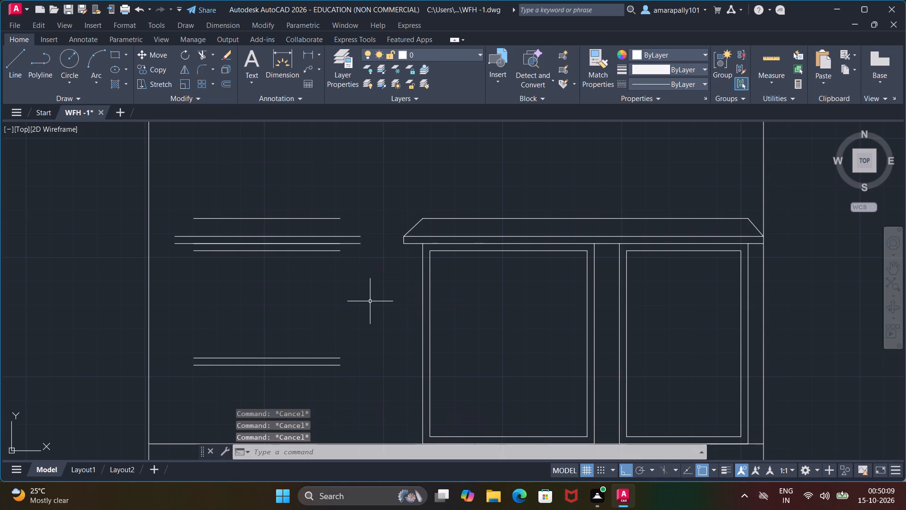
pyautogui.press('Escape')
pyautogui.press('Escape')
pyautogui.press('Escape')
# Draw the two vertical sides of the opening below the second canopy, starting from the ends of its lowest line.
pyautogui.press('l')
pyautogui.press('Return')
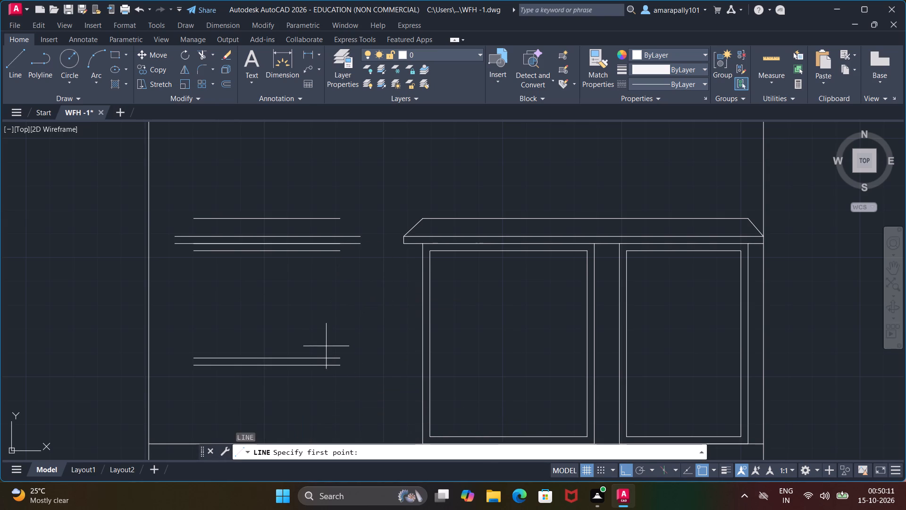
pyautogui.moveTo(338, 373); pyautogui.dragTo(336, 366)
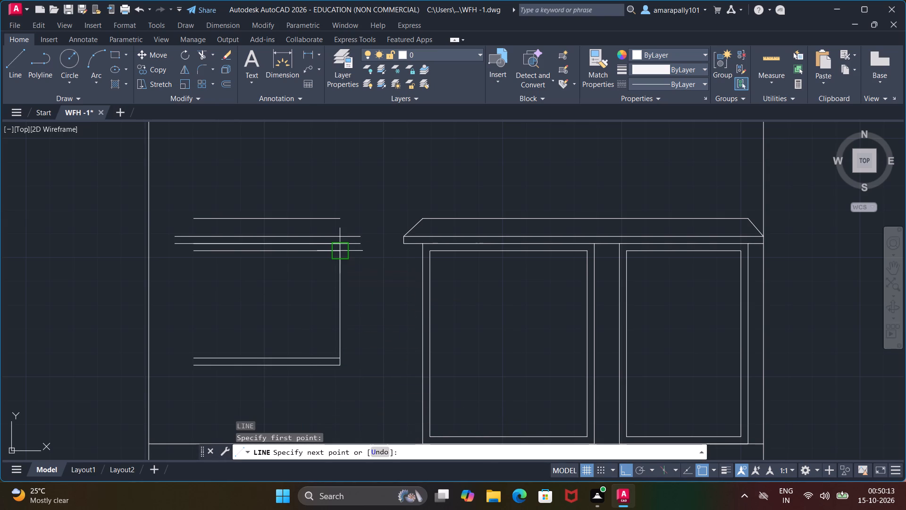
pyautogui.click(334, 242)
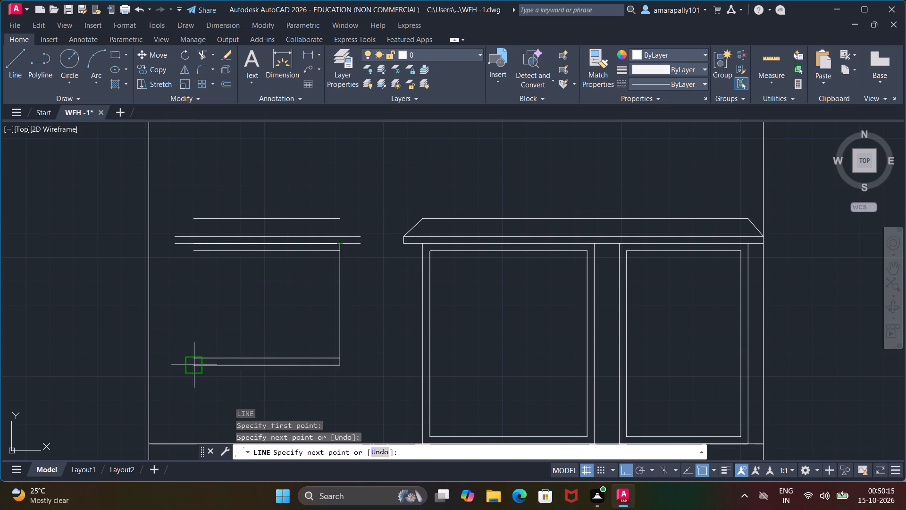
pyautogui.press('Escape')
pyautogui.press('l')
pyautogui.press('Return')
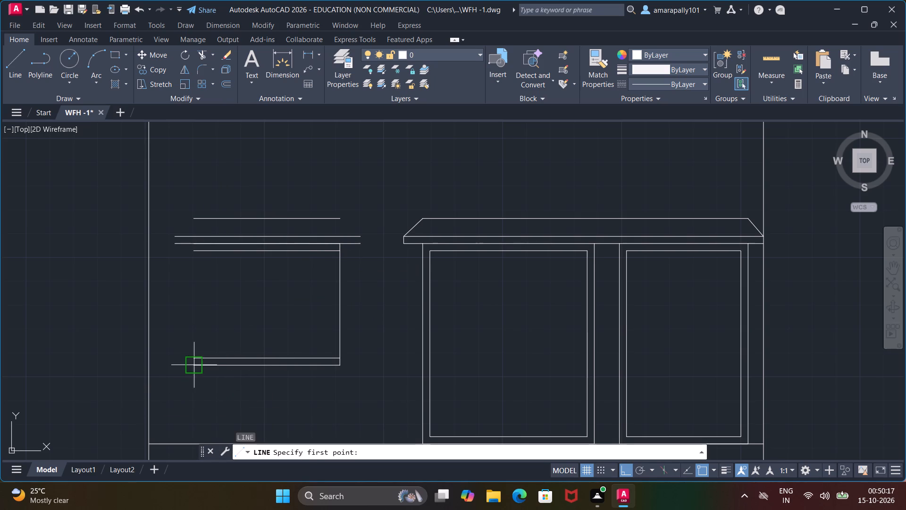
pyautogui.click(189, 368)
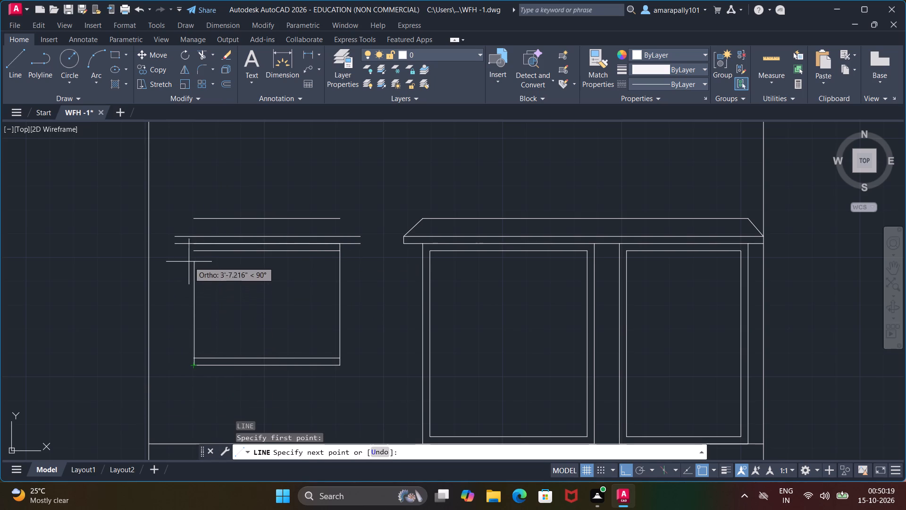
pyautogui.click(190, 247)
pyautogui.press('Escape')
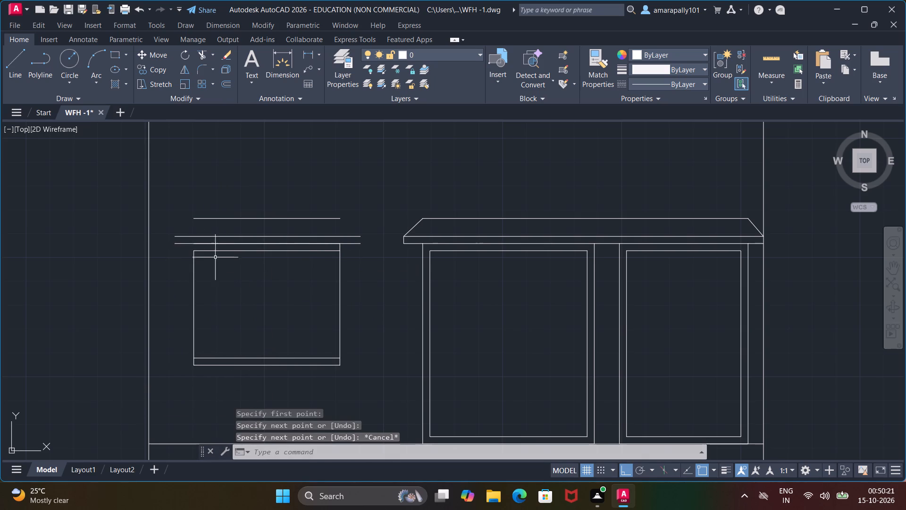
pyautogui.press('Escape')
pyautogui.press('Escape')
# Erase the short line overlapping the second canopy's bottom edge.
pyautogui.scroll(2, 201, 251)
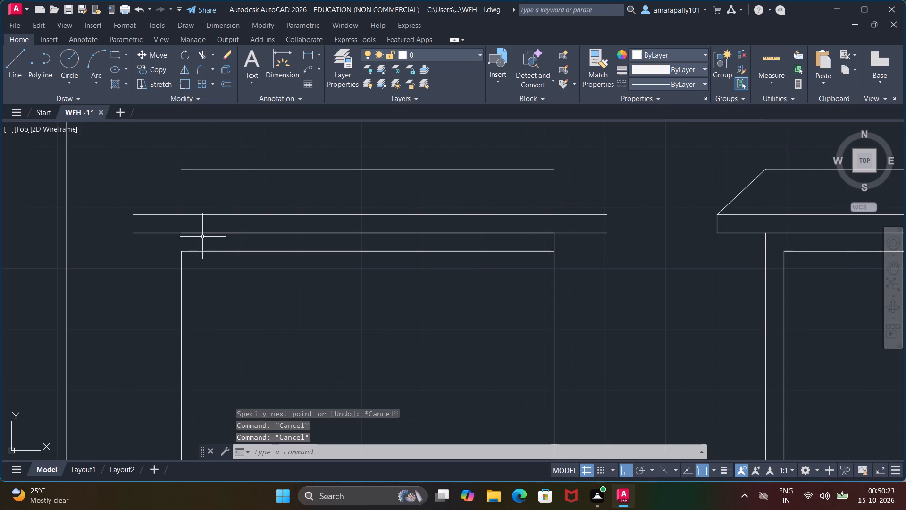
pyautogui.click(202, 233)
pyautogui.press('Delete')
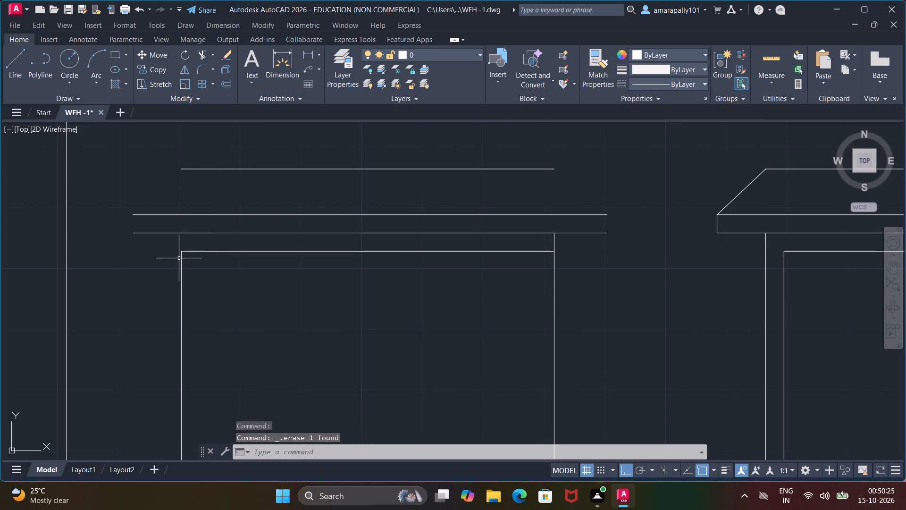
# Stretch the top end of the opening's left side line up to the second canopy's bottom edge.
pyautogui.click(181, 262)
pyautogui.click(181, 253)
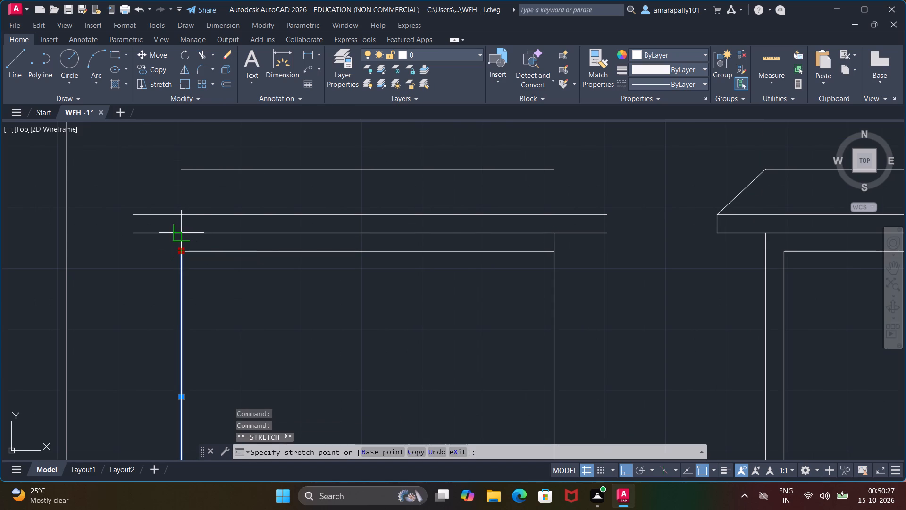
pyautogui.click(180, 234)
pyautogui.press('Escape')
pyautogui.press('Escape')
pyautogui.press('Escape')
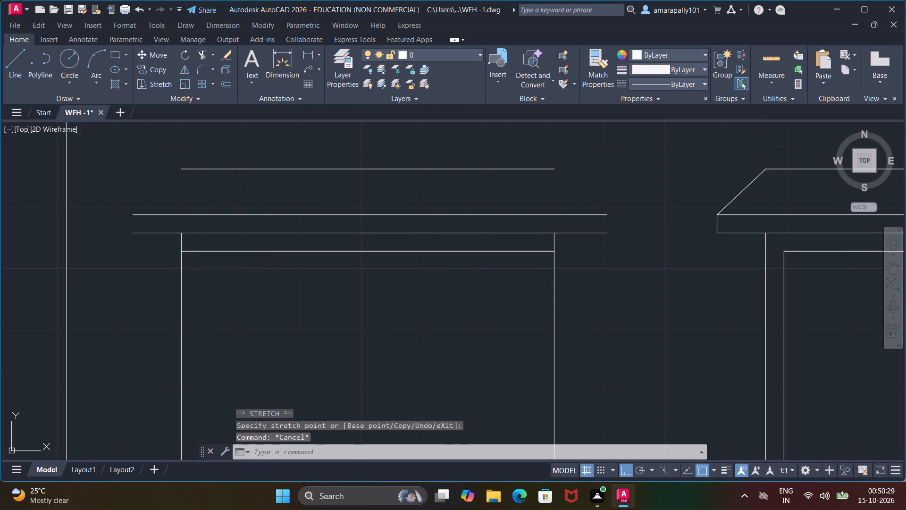
pyautogui.press('Escape')
pyautogui.press('Escape')
pyautogui.press('Escape')
# Close both ends of the second canopy with short vertical edges and sloped lines rising to its top line.
pyautogui.press('l')
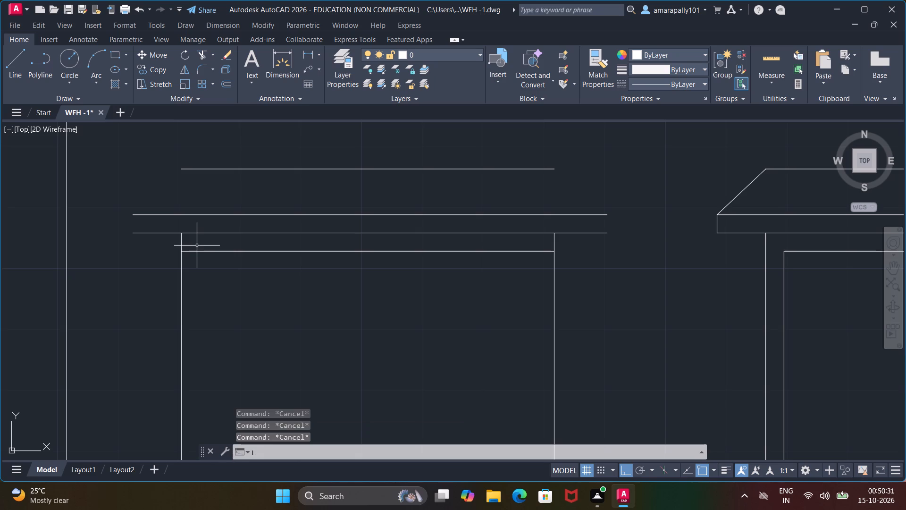
pyautogui.press('Return')
pyautogui.click(607, 236)
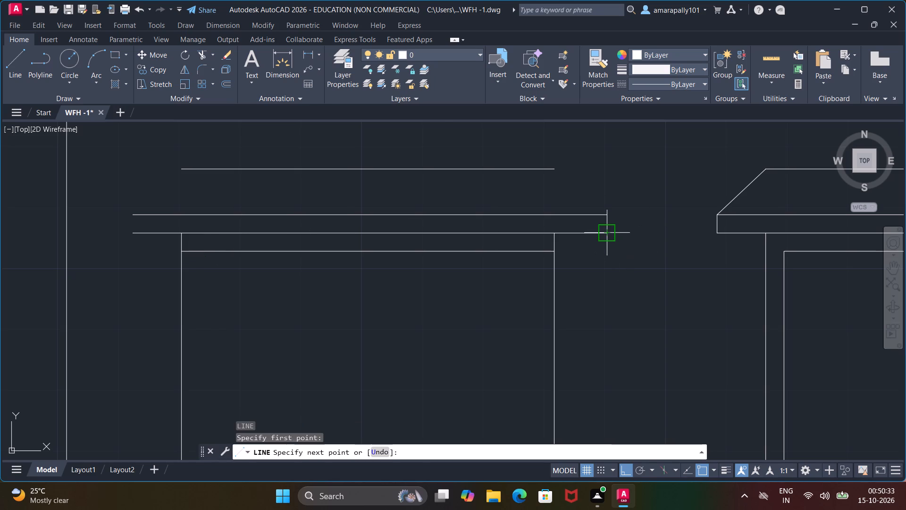
pyautogui.click(606, 215)
pyautogui.click(551, 173)
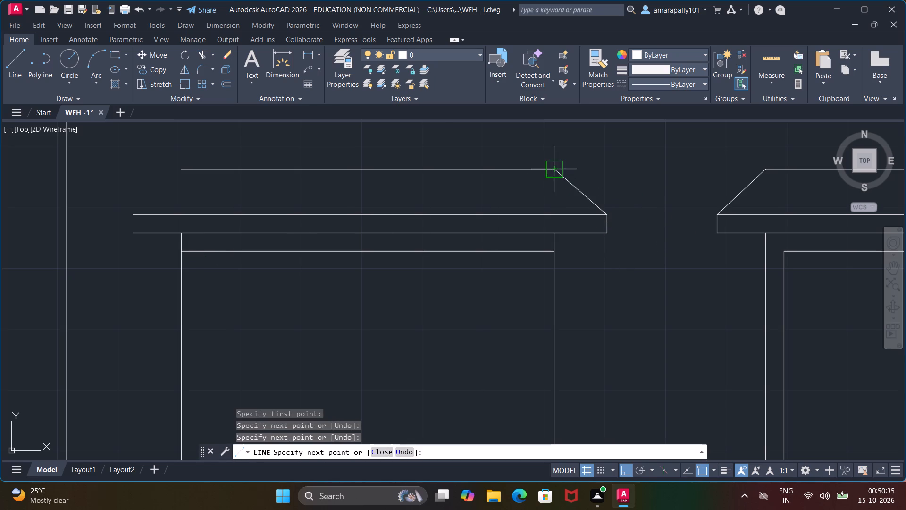
pyautogui.press('Escape')
pyautogui.press('l')
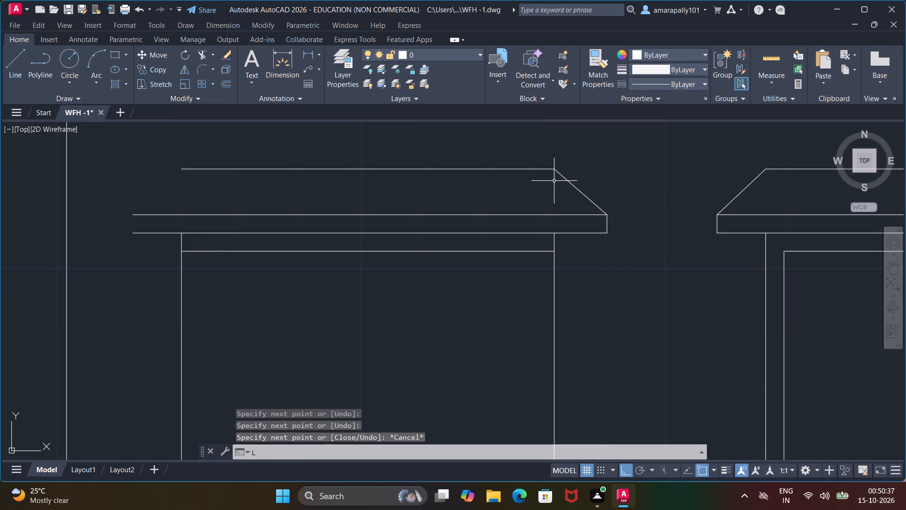
pyautogui.press('Return')
pyautogui.click(134, 234)
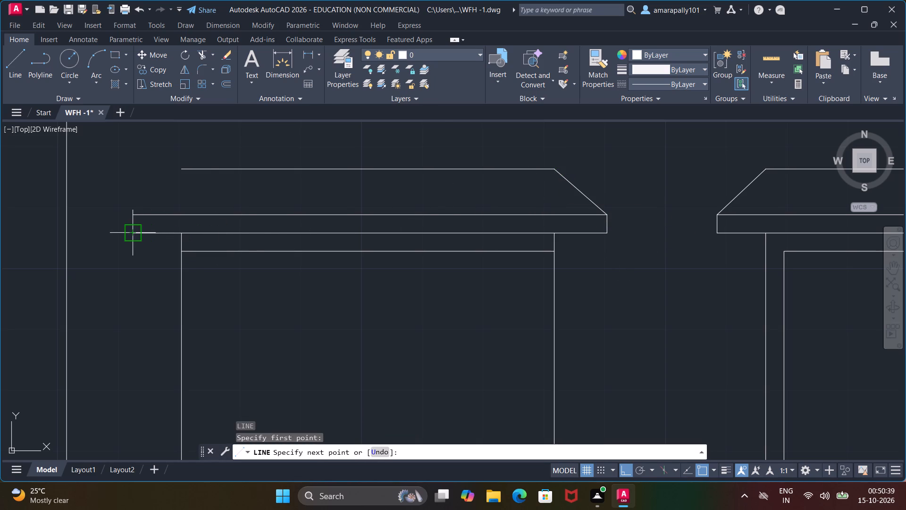
pyautogui.click(134, 214)
pyautogui.click(177, 170)
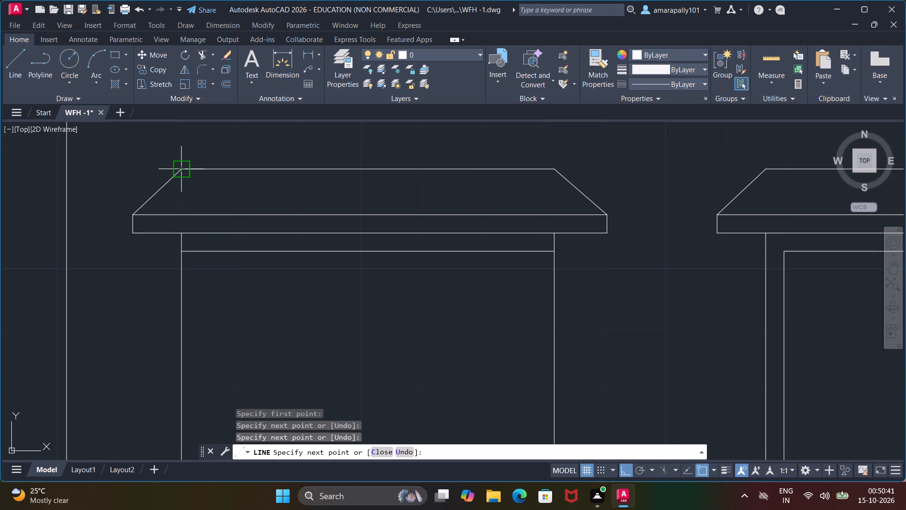
pyautogui.press('Escape')
pyautogui.press('Escape')
# Measure the width of the opening below the second canopy between its two side lines.
pyautogui.scroll(-3, 287, 235)
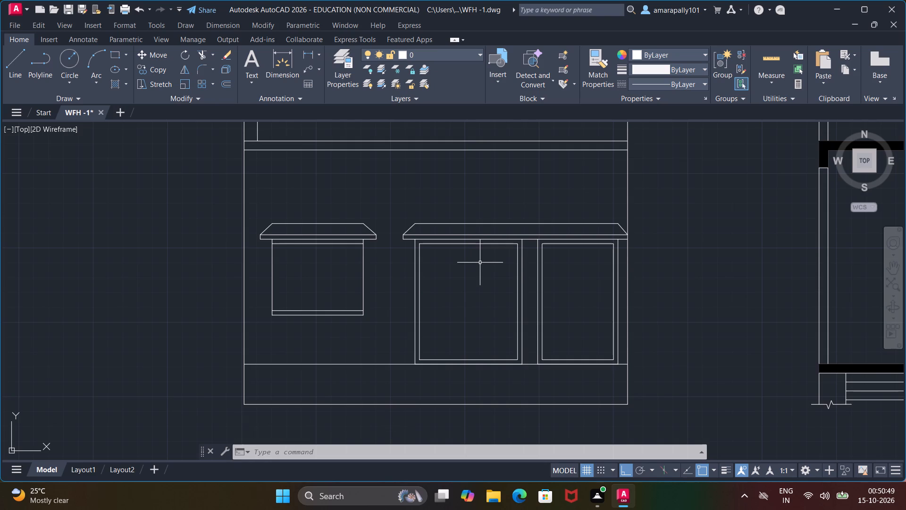
pyautogui.scroll(2, 329, 238)
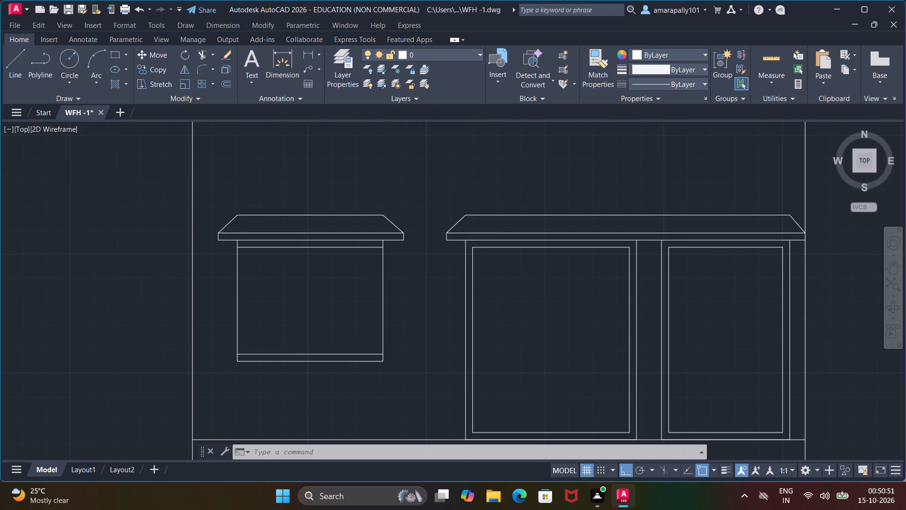
pyautogui.click(303, 52)
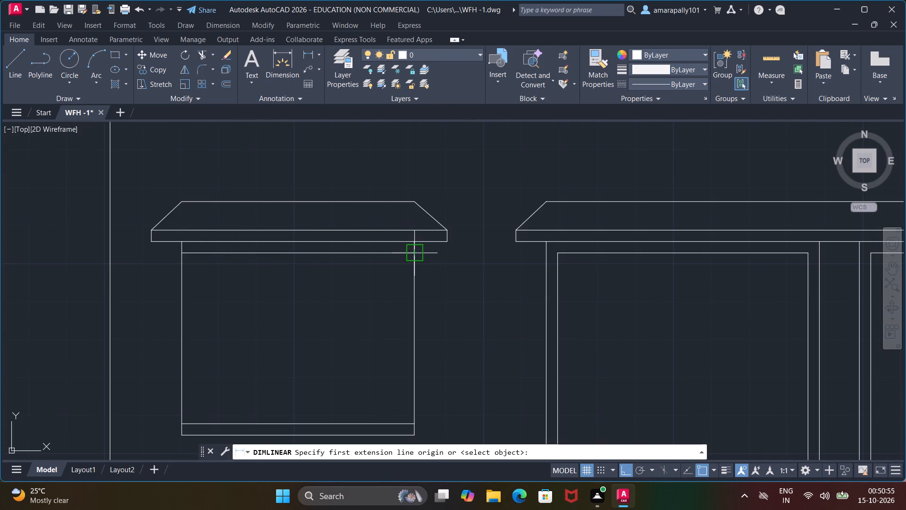
pyautogui.click(418, 254)
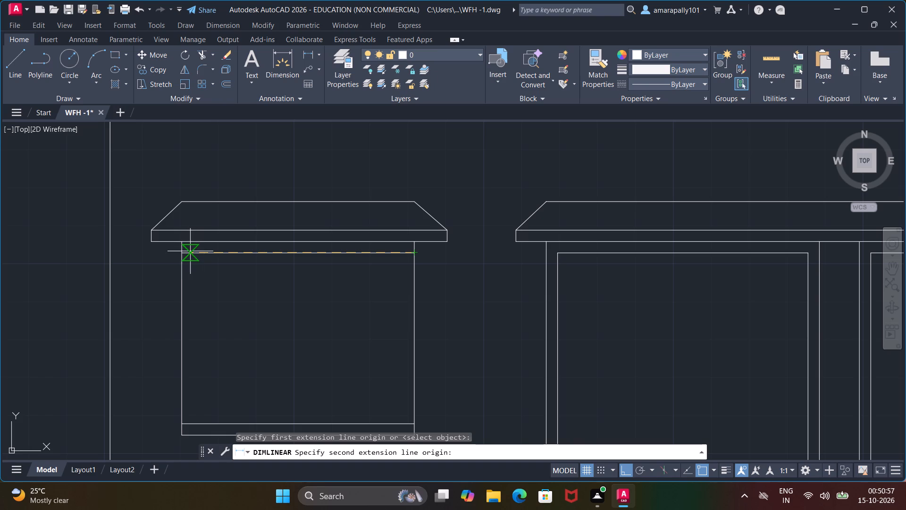
pyautogui.click(185, 253)
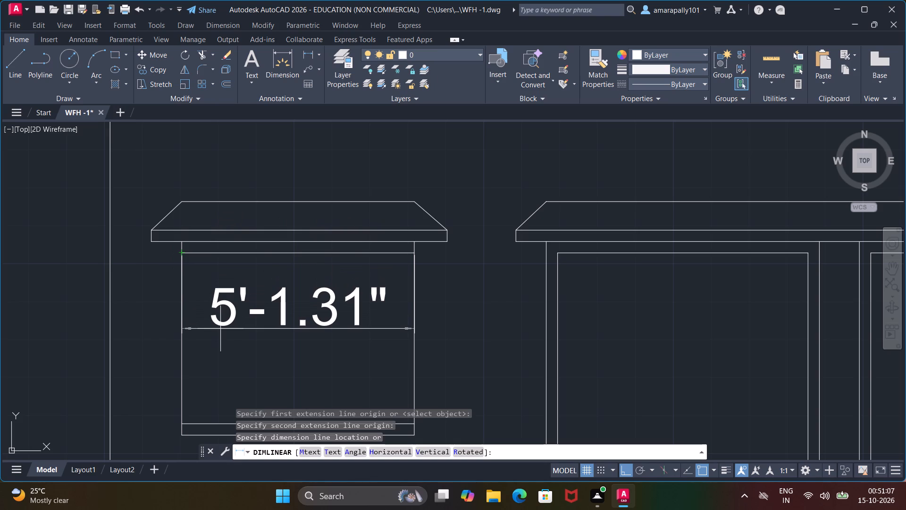
pyautogui.press('Escape')
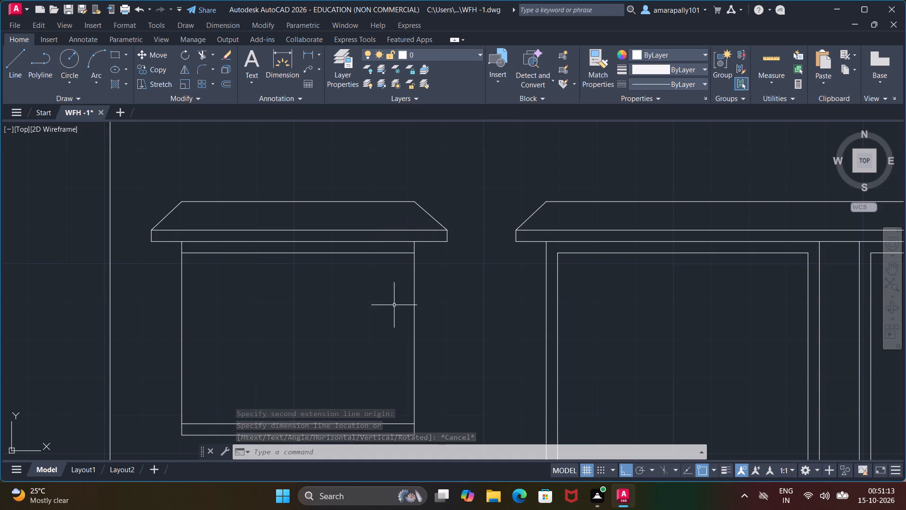
# Copy the right side line of the second canopy's opening 2'5" inward to the left.
pyautogui.click(415, 312)
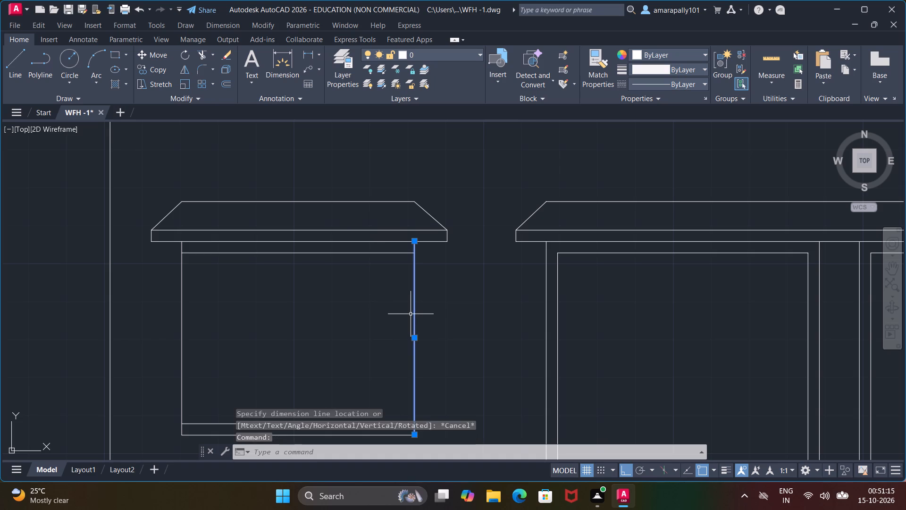
pyautogui.rightClick(410, 314)
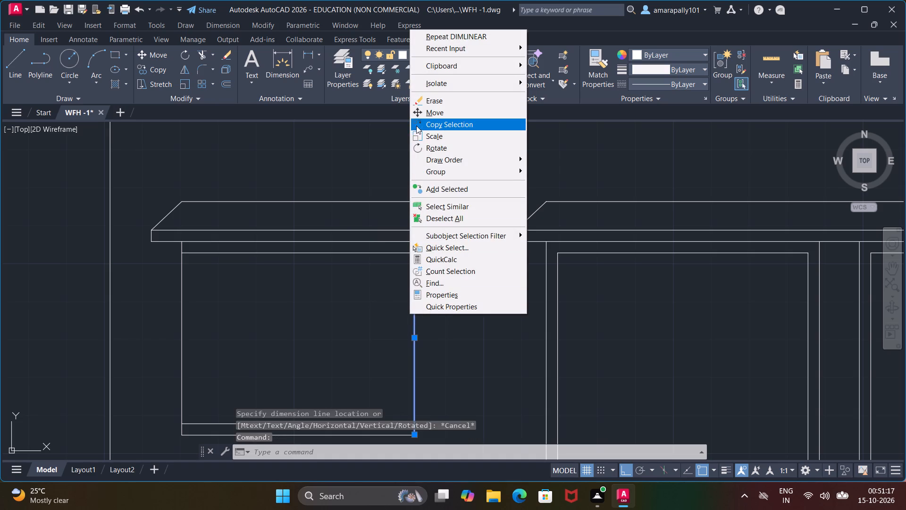
pyautogui.click(416, 126)
pyautogui.moveTo(426, 367); pyautogui.dragTo(384, 247, button='middle')
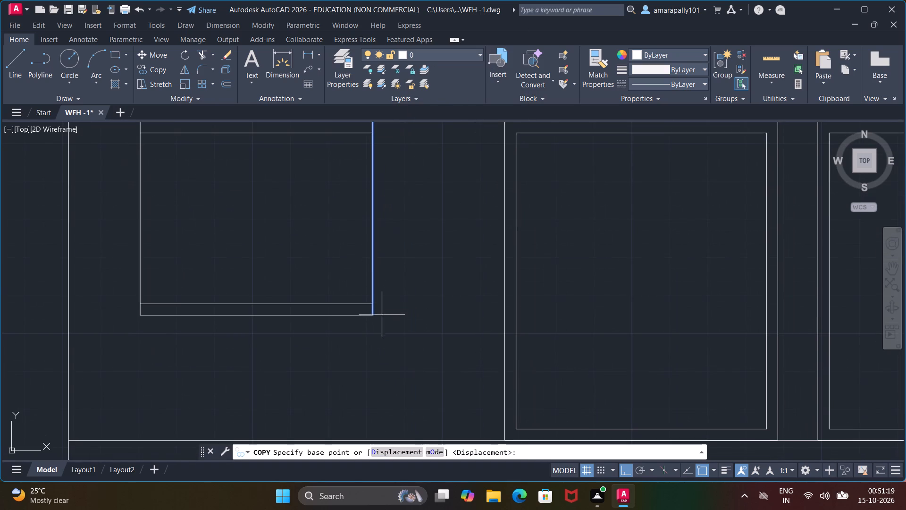
pyautogui.click(376, 318)
pyautogui.write('2\'5"')
pyautogui.press('Return')
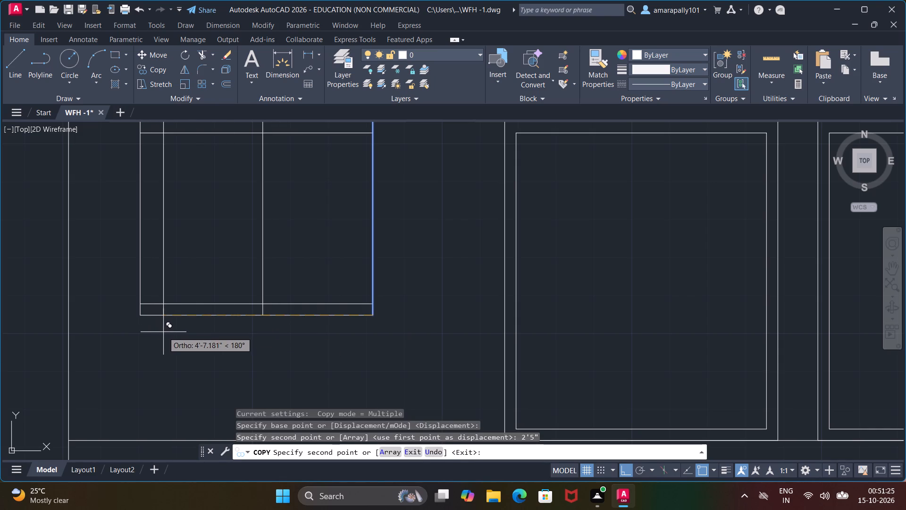
pyautogui.press('Escape')
pyautogui.press('Escape')
# Copy the left side line of the same opening 2'5" inward to the right, forming the central mullion.
pyautogui.click(141, 283)
pyautogui.rightClick(206, 272)
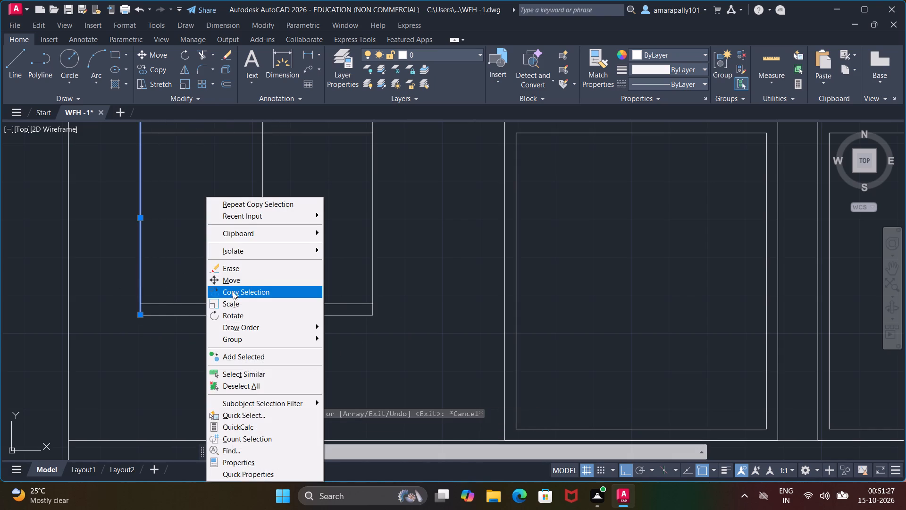
pyautogui.click(235, 290)
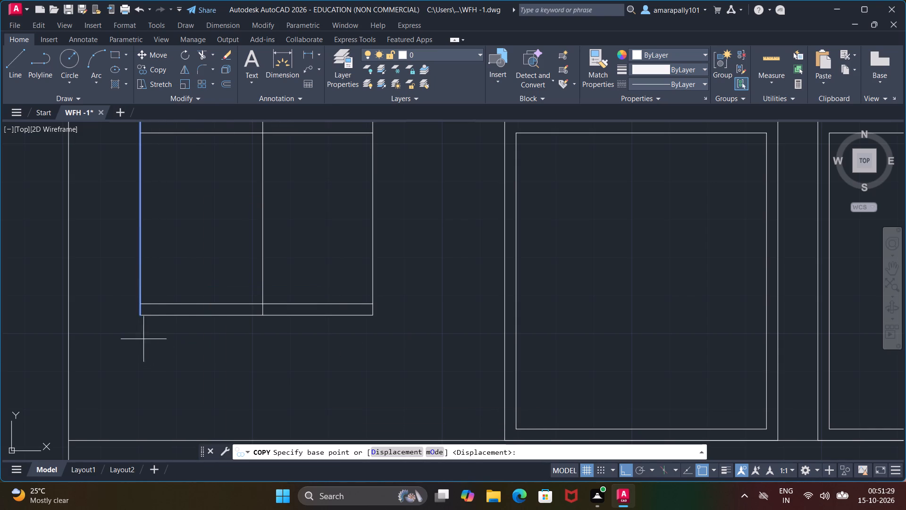
pyautogui.click(137, 318)
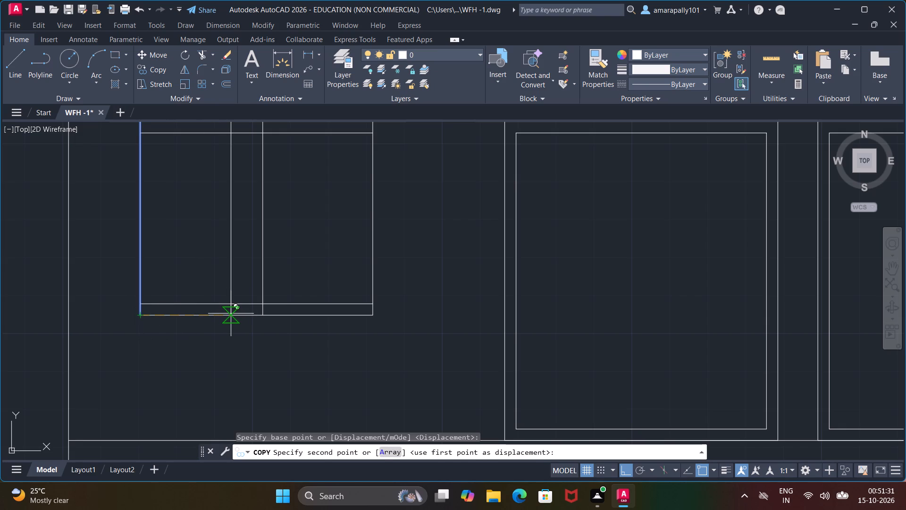
pyautogui.write('2\'5"')
pyautogui.press('Return')
pyautogui.press('Escape')
pyautogui.press('Escape')
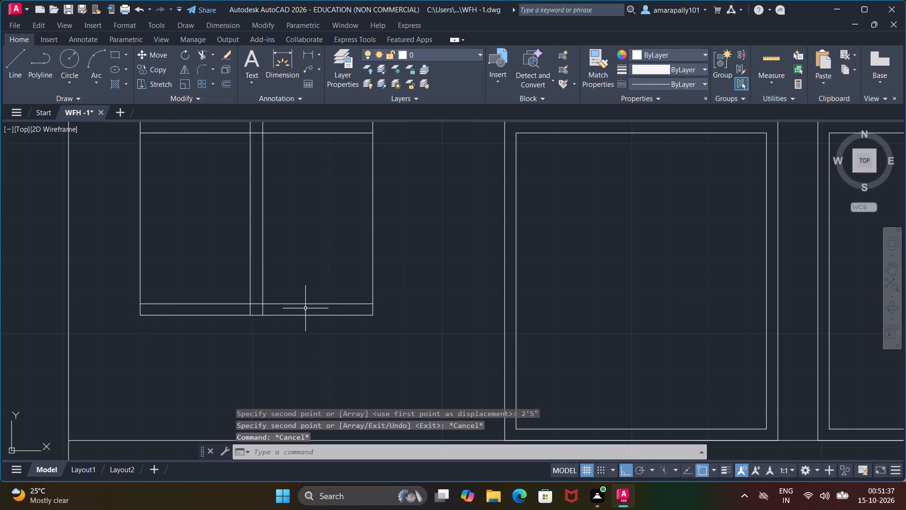
# Copy the opening's right side line 3" inward as the inner edge of the frame.
pyautogui.scroll(-2, 305, 308)
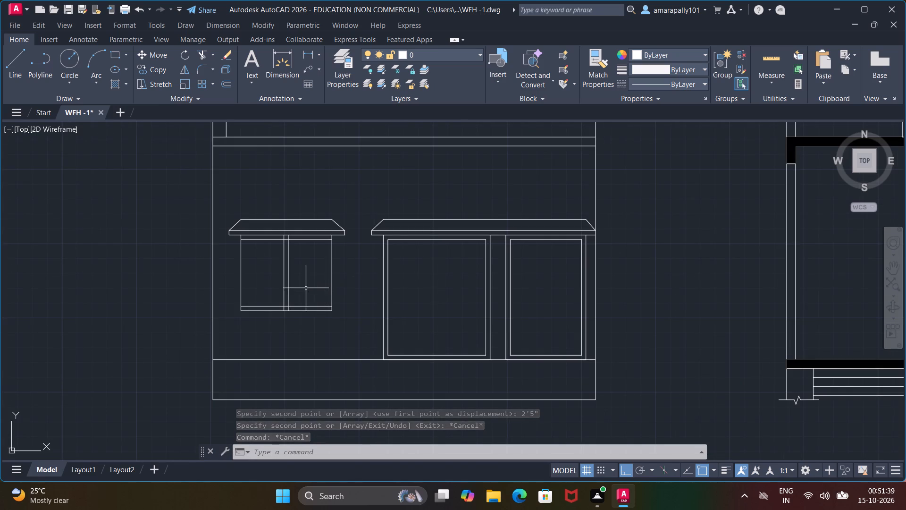
pyautogui.scroll(2, 297, 284)
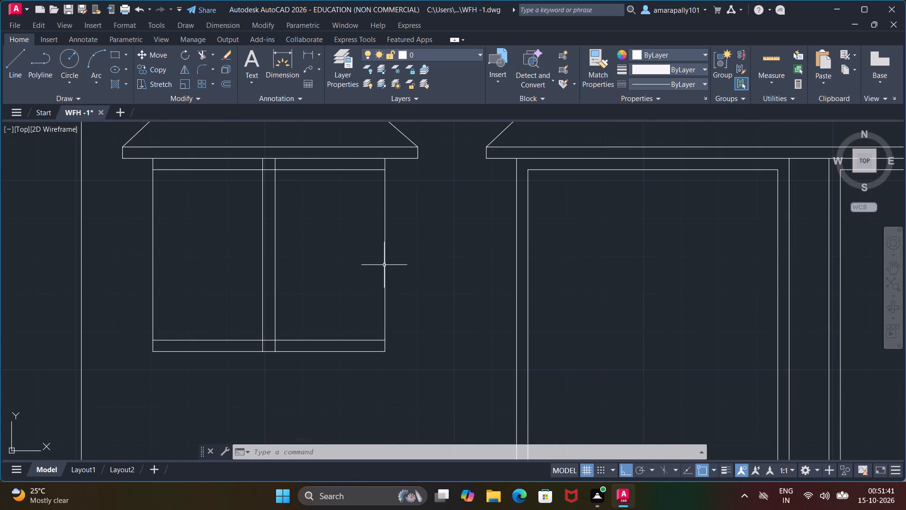
pyautogui.click(384, 265)
pyautogui.rightClick(368, 270)
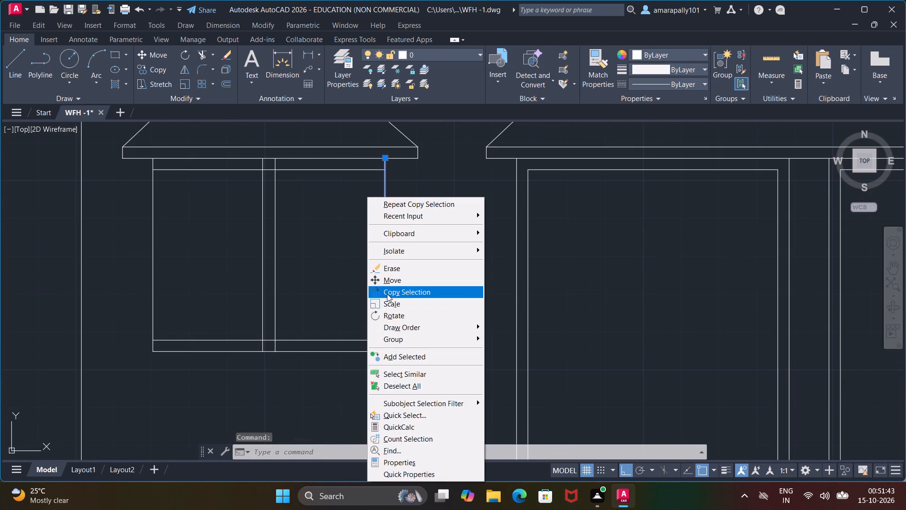
pyautogui.click(387, 294)
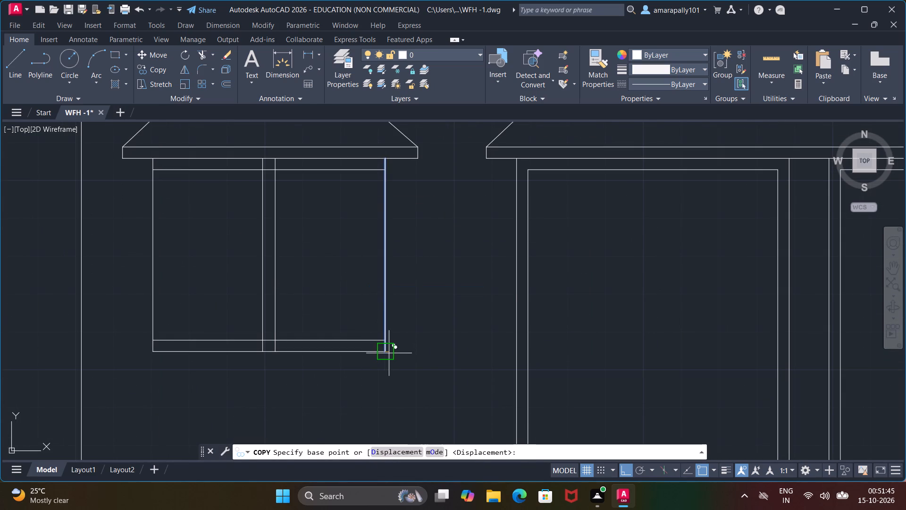
pyautogui.click(389, 353)
pyautogui.write('3"')
pyautogui.press('Return')
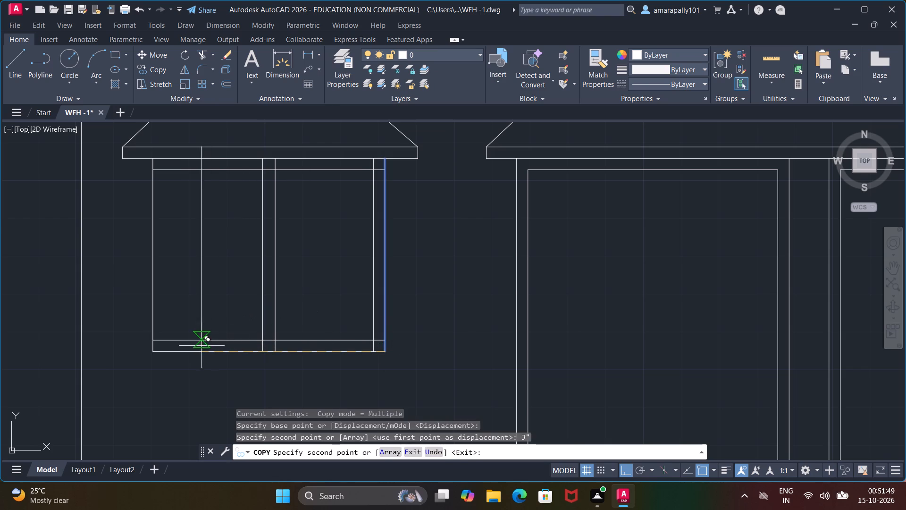
pyautogui.press('Escape')
pyautogui.press('Escape')
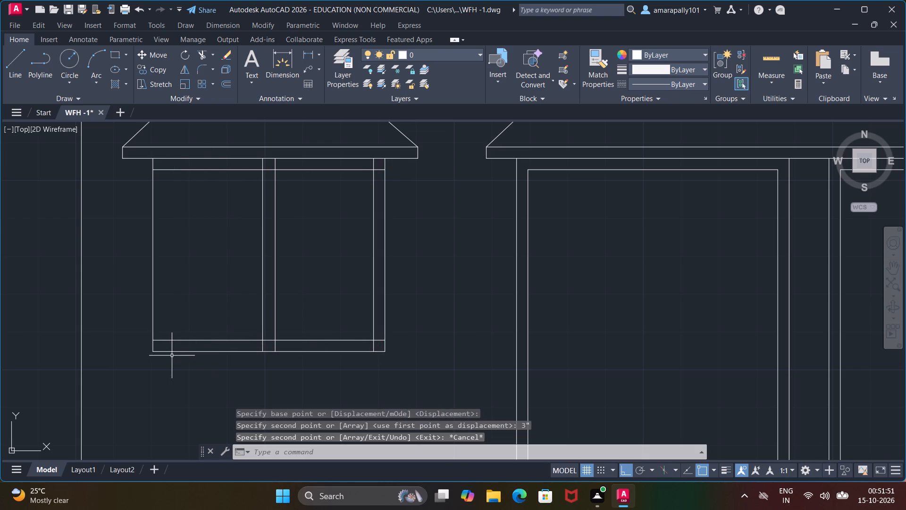
pyautogui.press('Escape')
pyautogui.press('Escape')
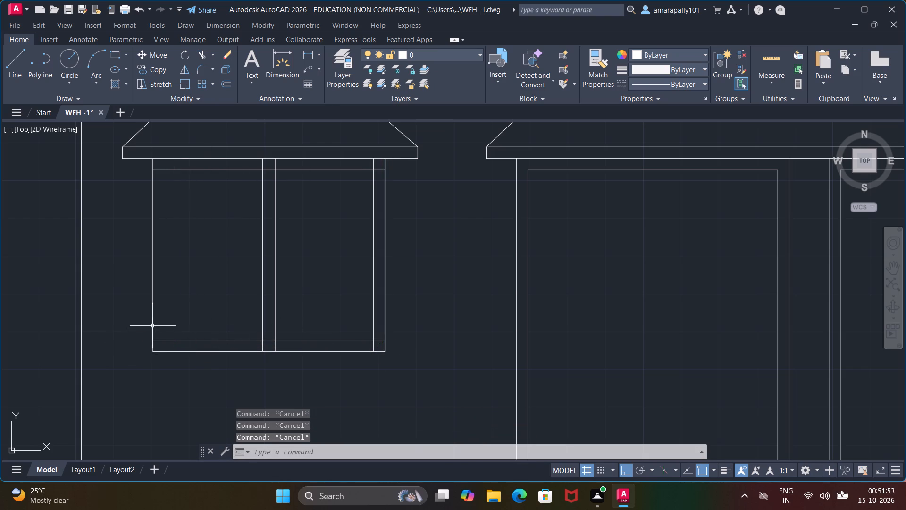
# Copy the opening's left side line 3" inward as the inner edge of the frame.
pyautogui.click(153, 324)
pyautogui.rightClick(165, 323)
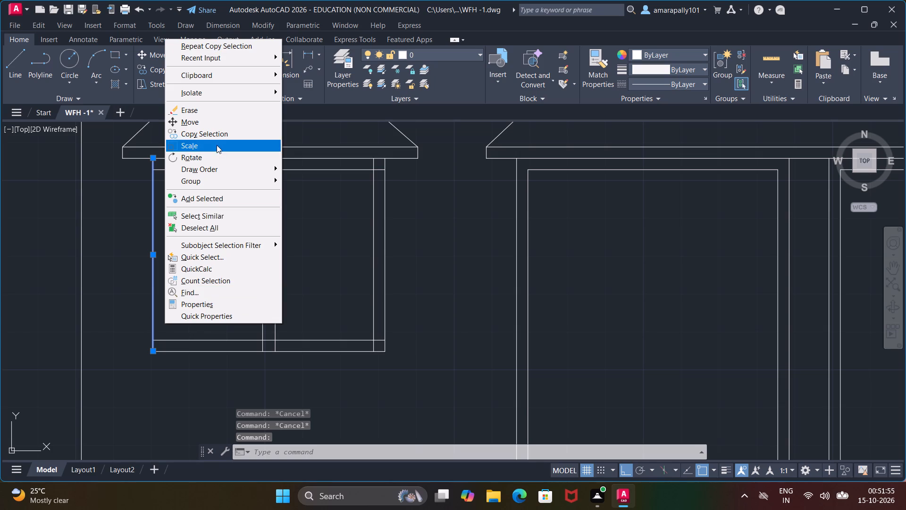
pyautogui.click(219, 134)
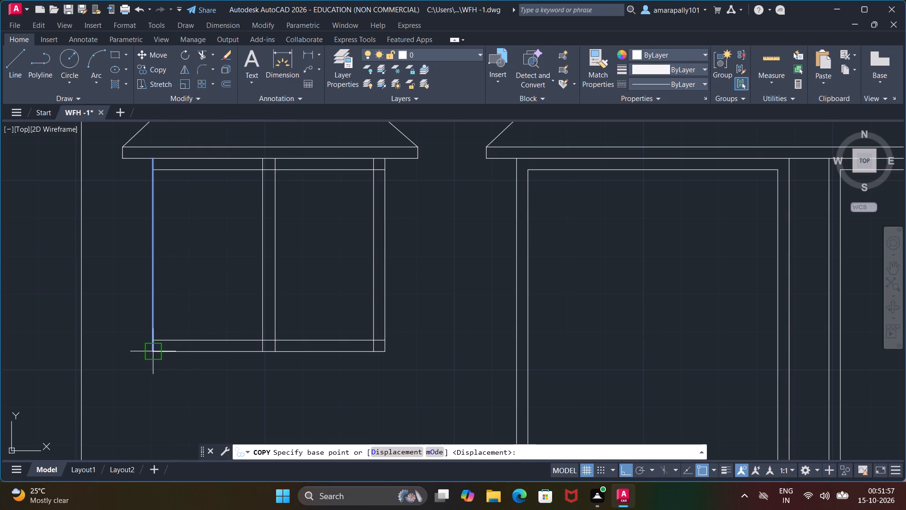
pyautogui.click(155, 353)
pyautogui.write('3"')
pyautogui.press('Return')
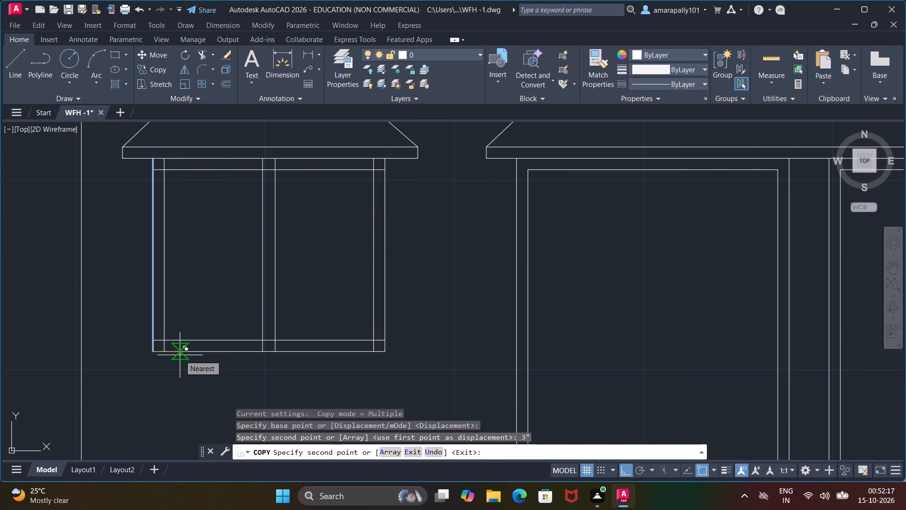
pyautogui.press('Escape')
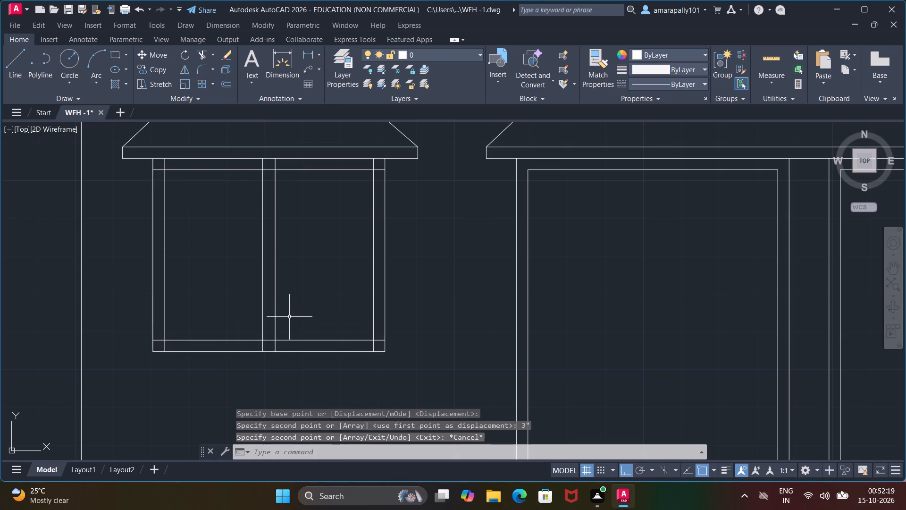
pyautogui.press('Escape')
pyautogui.press('Escape')
# Trim the overlapping line ends along the bottom frame of the two-pane opening, at both lower corners and the central mullion.
pyautogui.write('TR')
pyautogui.press('Return')
pyautogui.press('Return')
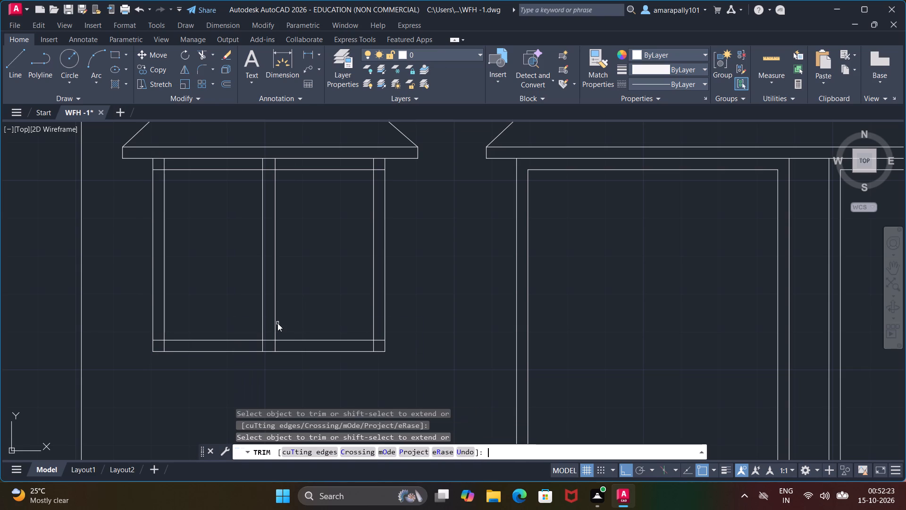
pyautogui.scroll(2, 345, 365)
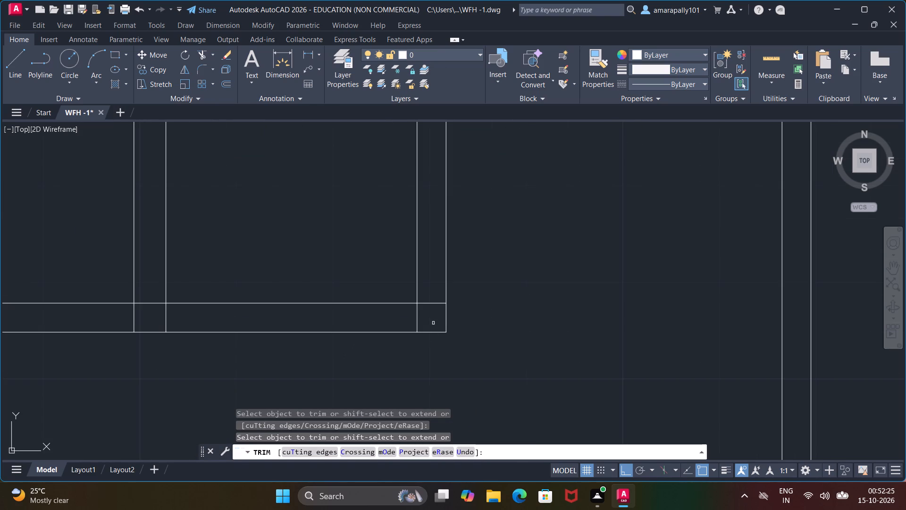
pyautogui.click(433, 322)
pyautogui.scroll(-2, 193, 327)
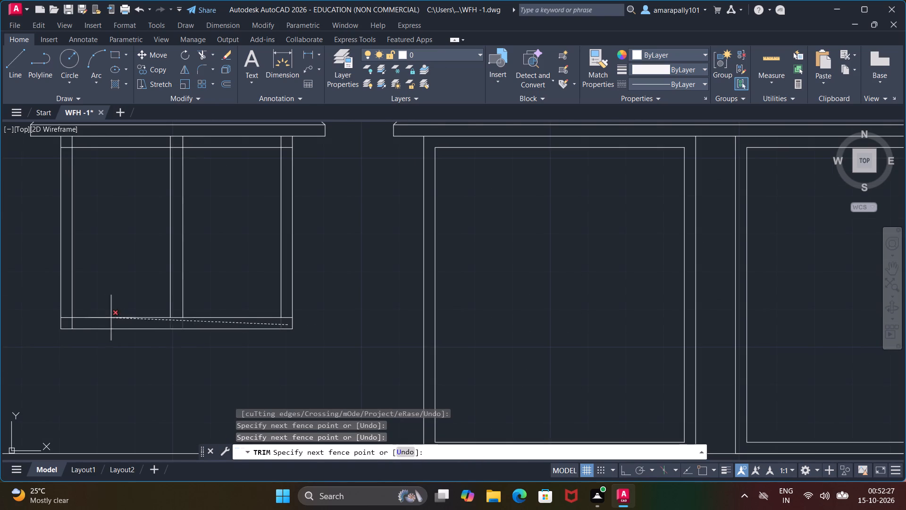
pyautogui.click(68, 326)
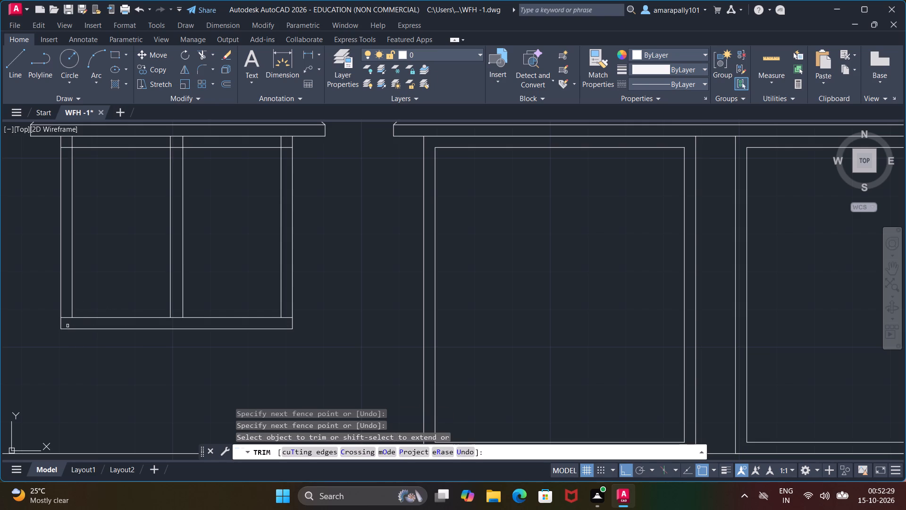
pyautogui.press('F8')
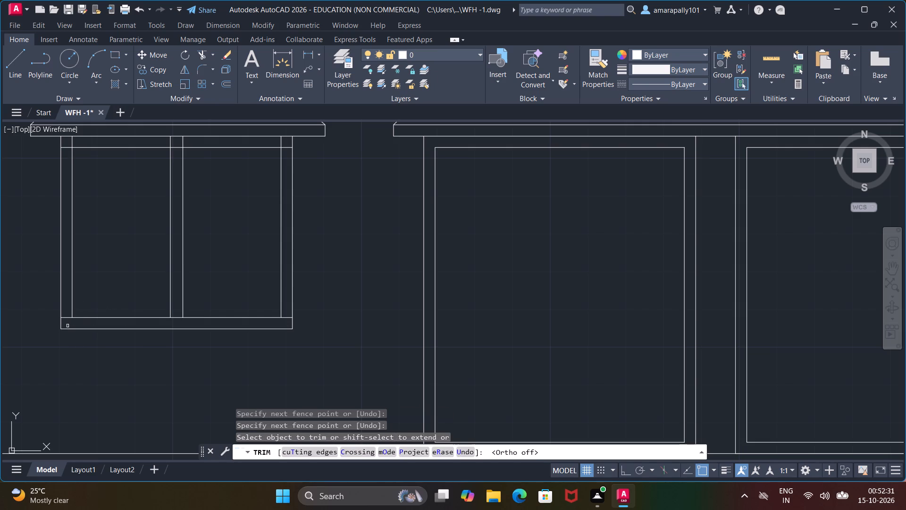
pyautogui.click(67, 320)
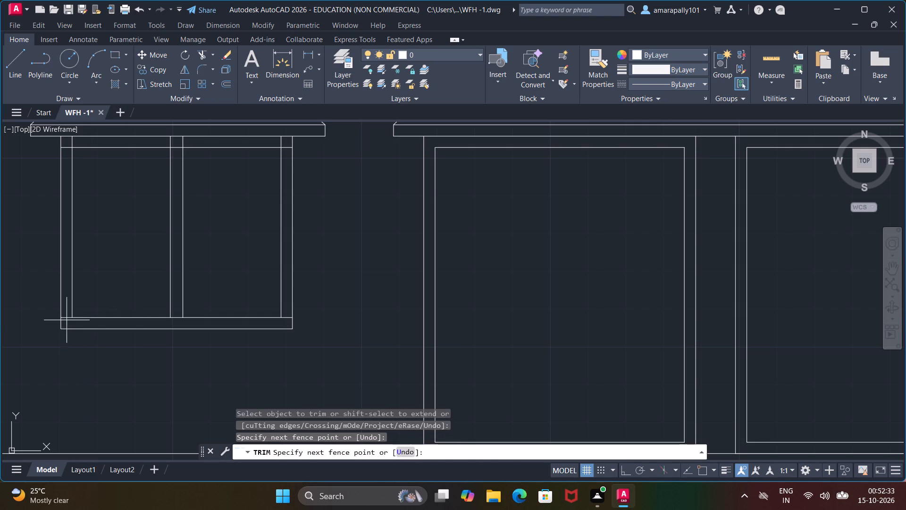
pyautogui.click(63, 310)
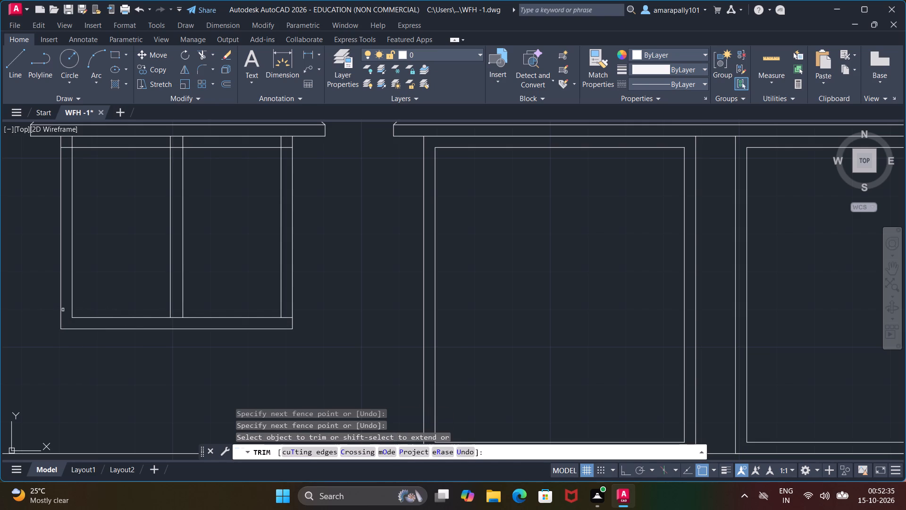
pyautogui.press('F8')
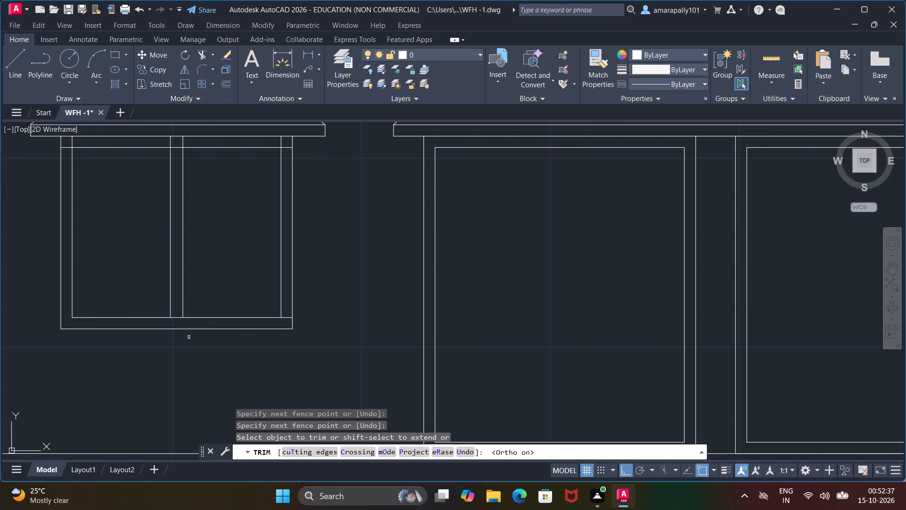
pyautogui.click(176, 316)
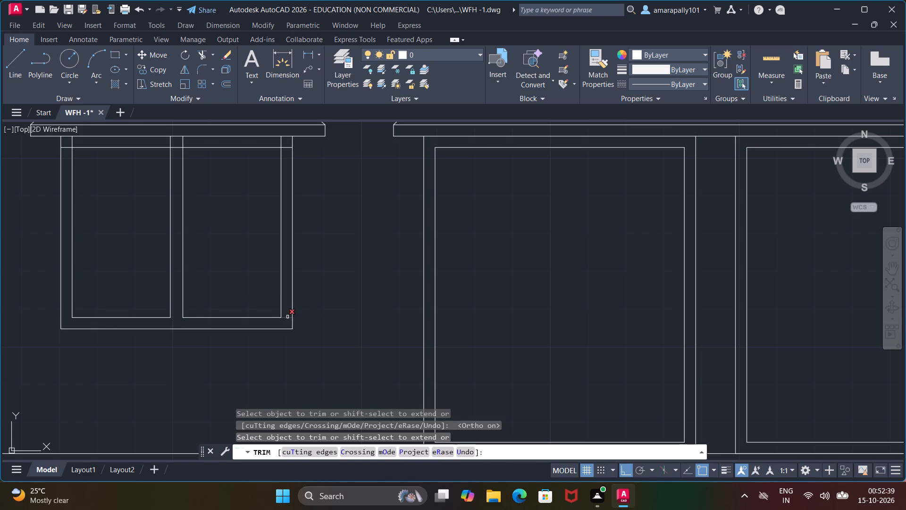
pyautogui.click(287, 317)
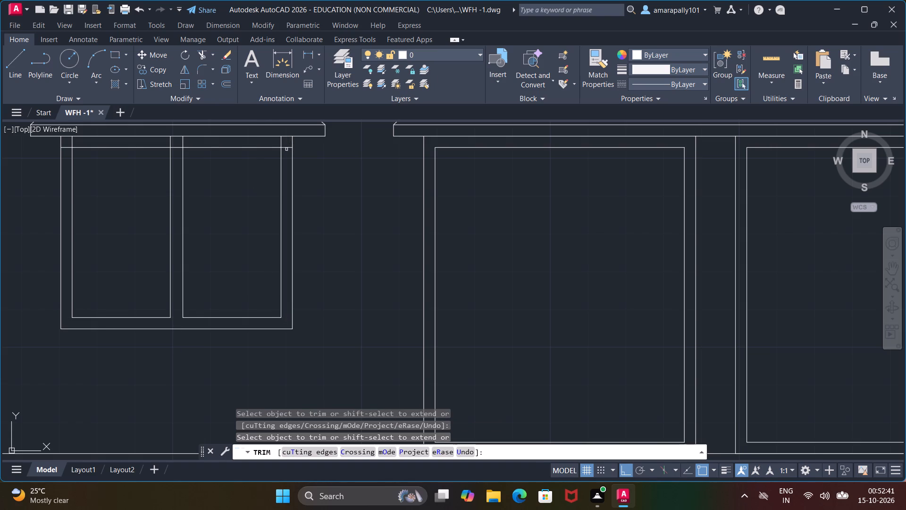
# Trim the overlapping line ends along the top frame of the two-pane opening, at both upper corners and above the mullion.
pyautogui.click(286, 148)
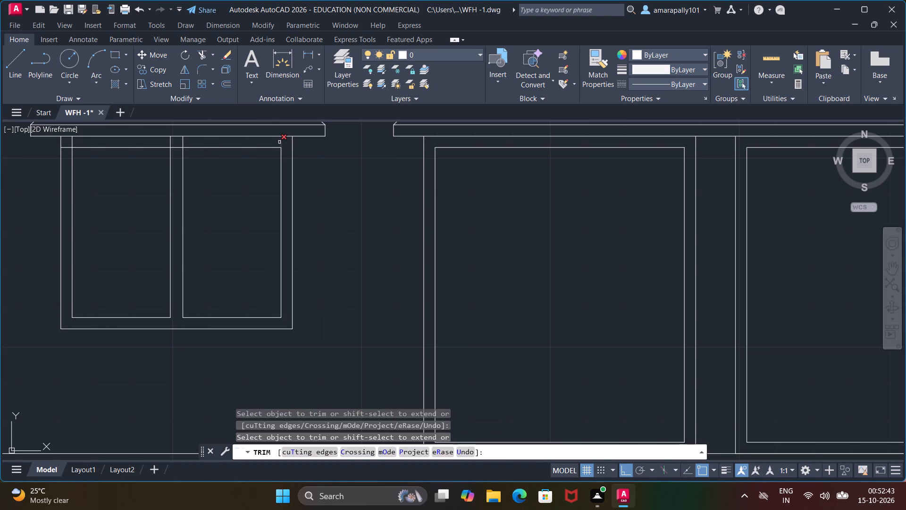
pyautogui.click(282, 142)
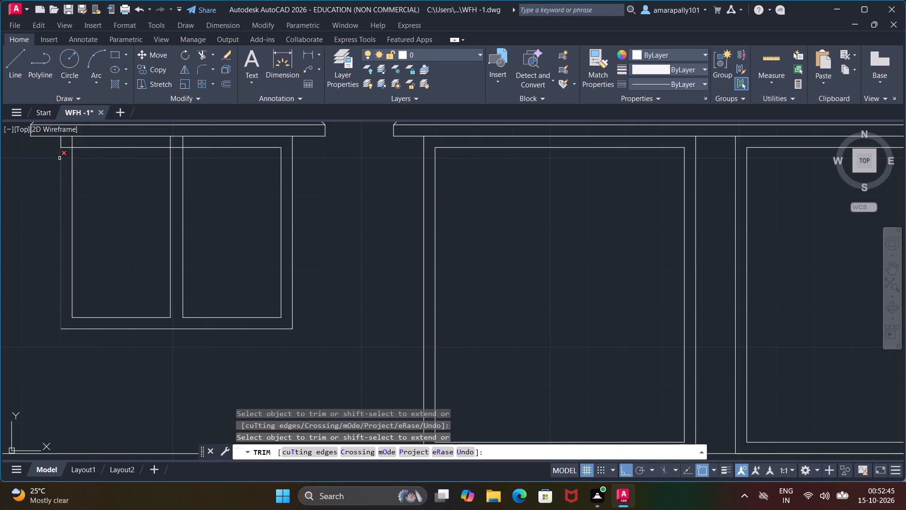
pyautogui.click(66, 157)
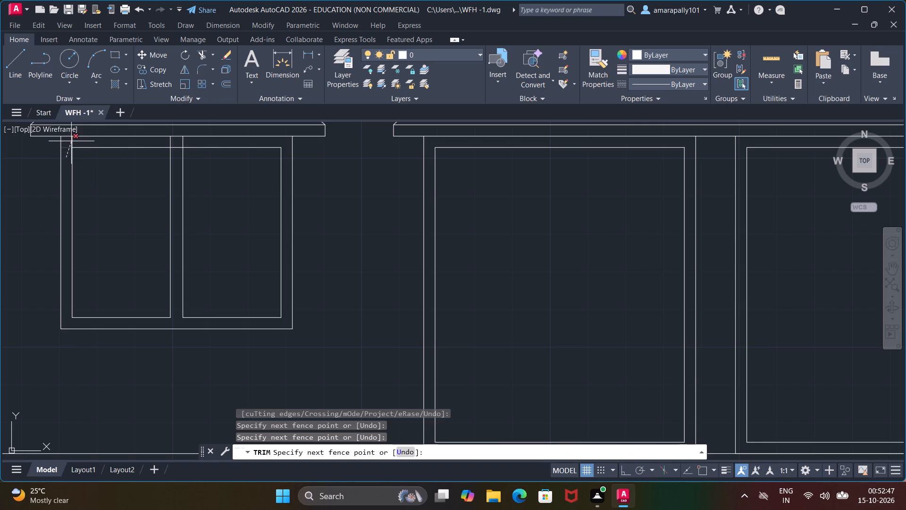
pyautogui.click(73, 140)
pyautogui.click(163, 141)
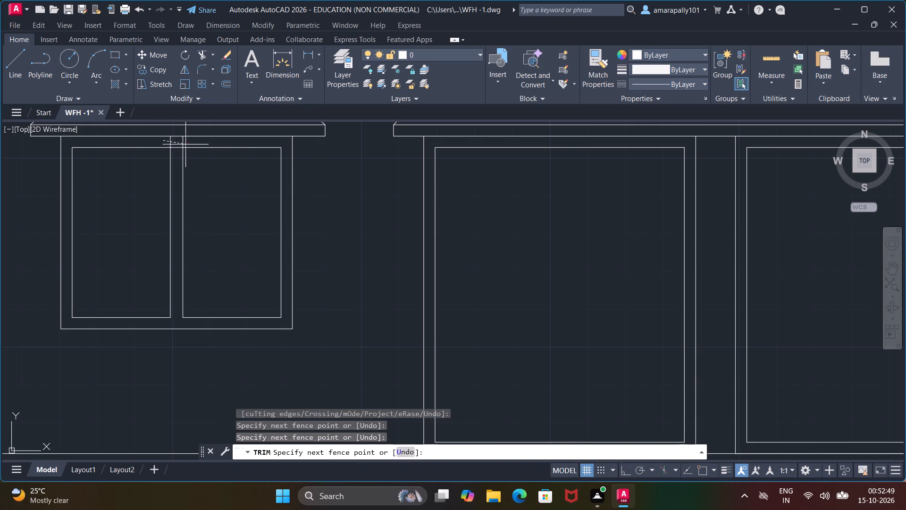
pyautogui.click(197, 144)
pyautogui.scroll(-2, 196, 147)
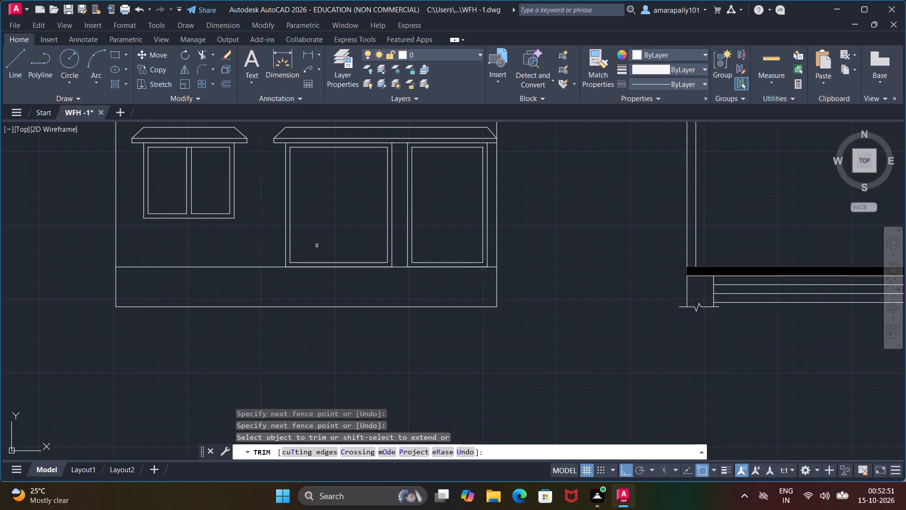
pyautogui.press('Escape')
pyautogui.press('Escape')
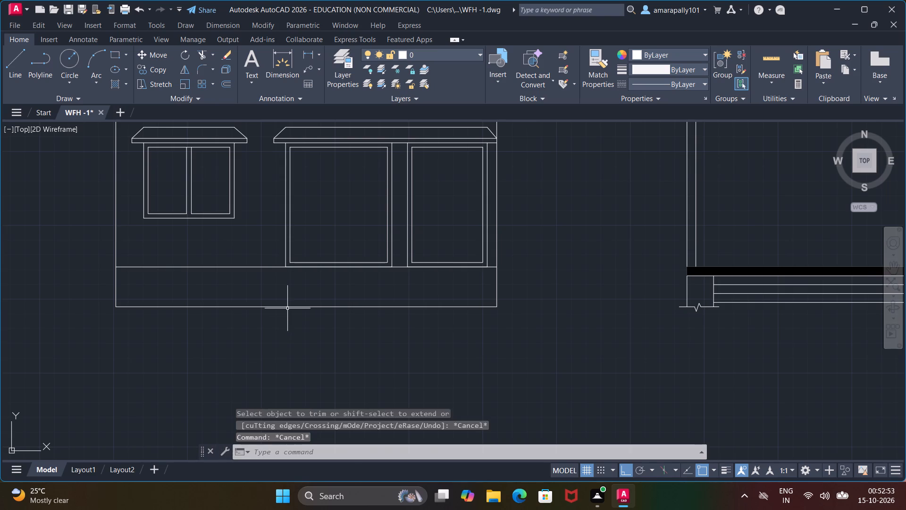
pyautogui.press('Escape')
pyautogui.press('Escape')
pyautogui.press('Escape')
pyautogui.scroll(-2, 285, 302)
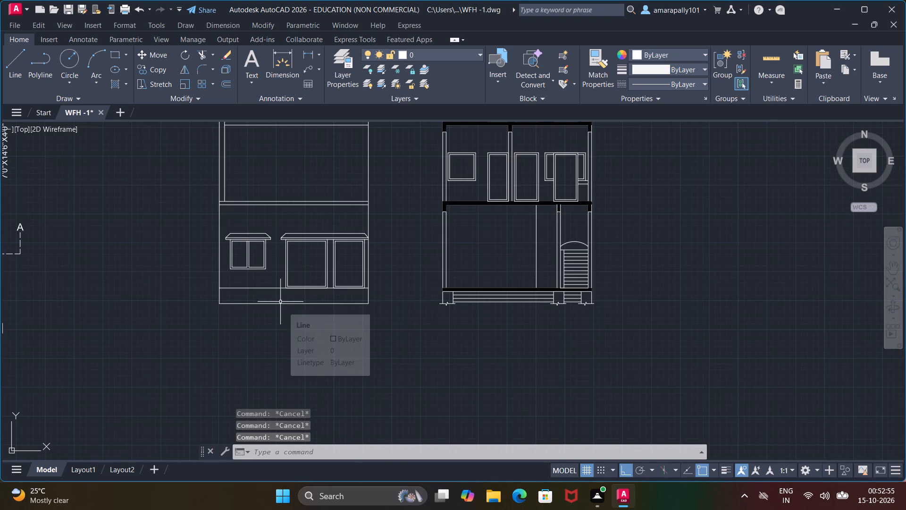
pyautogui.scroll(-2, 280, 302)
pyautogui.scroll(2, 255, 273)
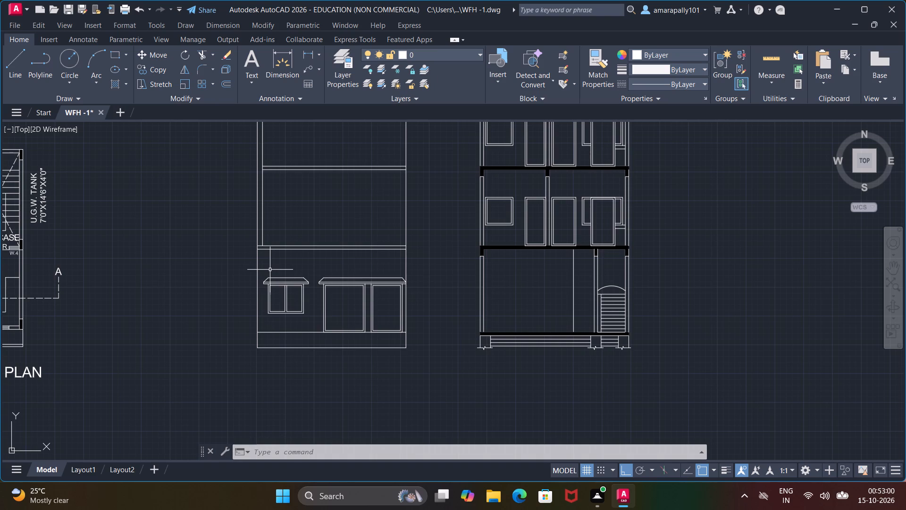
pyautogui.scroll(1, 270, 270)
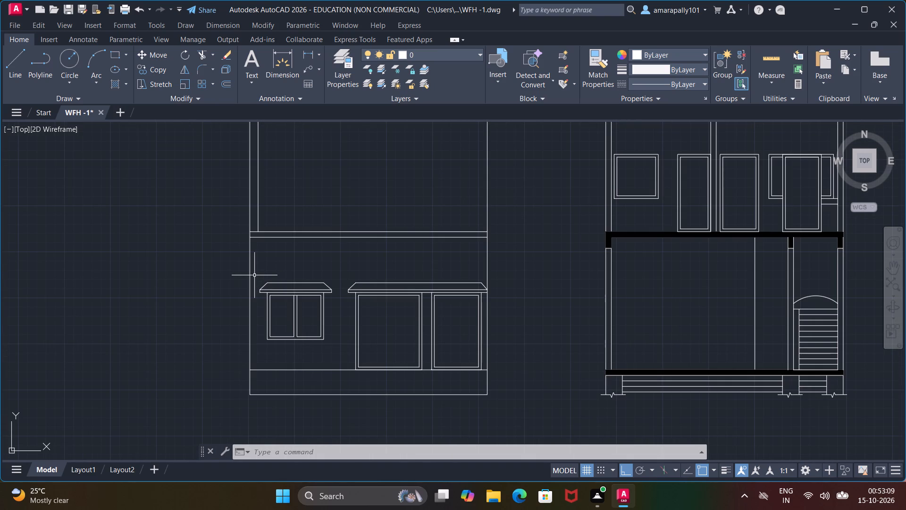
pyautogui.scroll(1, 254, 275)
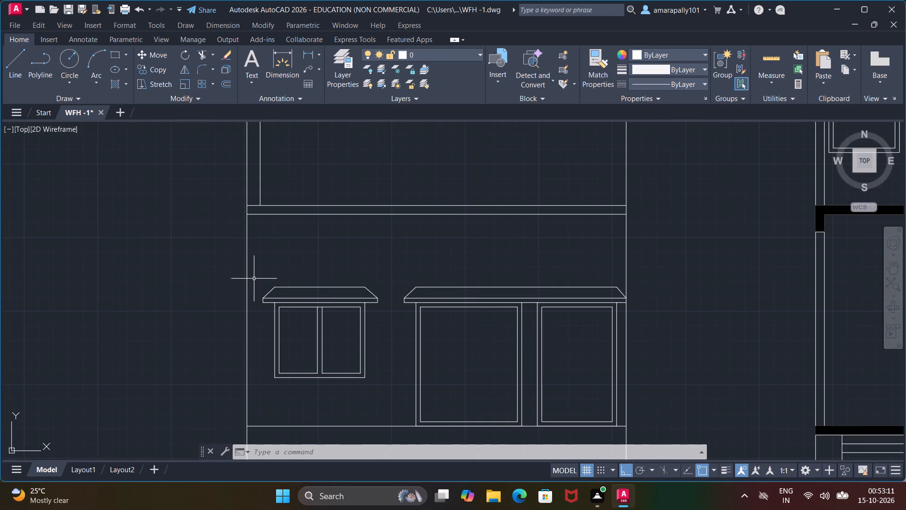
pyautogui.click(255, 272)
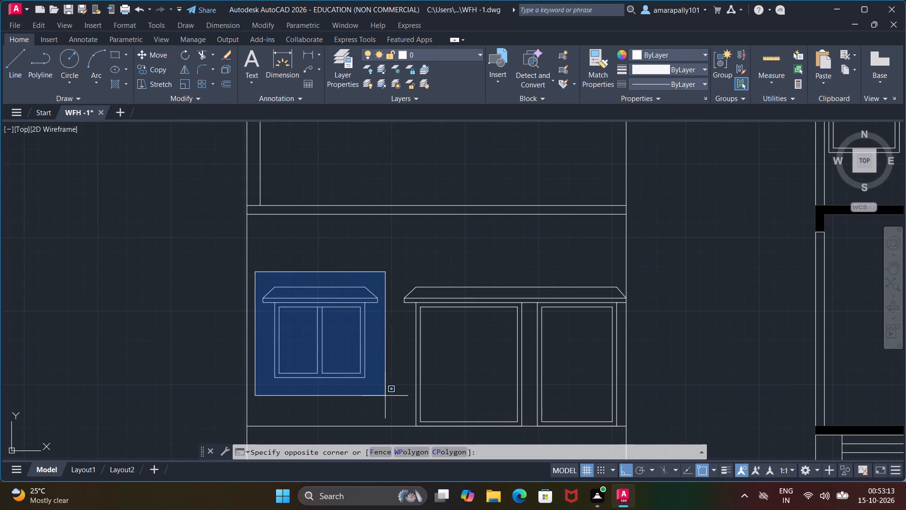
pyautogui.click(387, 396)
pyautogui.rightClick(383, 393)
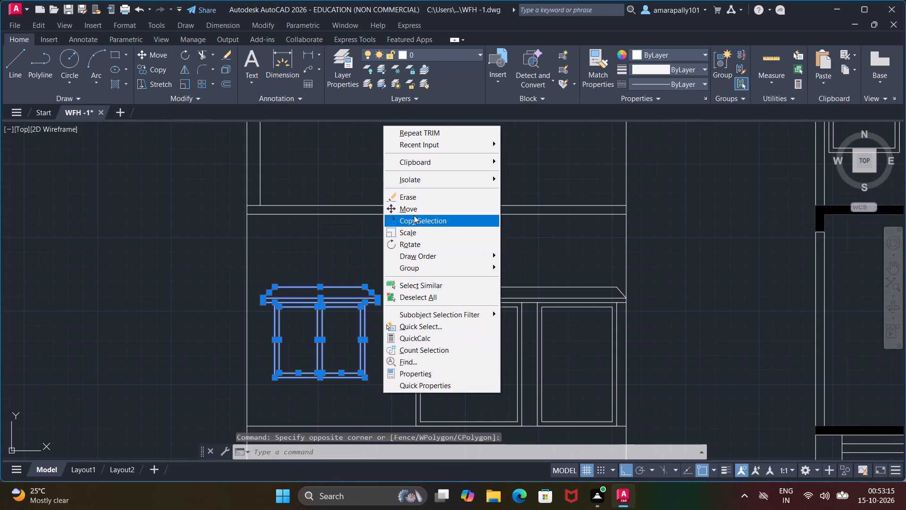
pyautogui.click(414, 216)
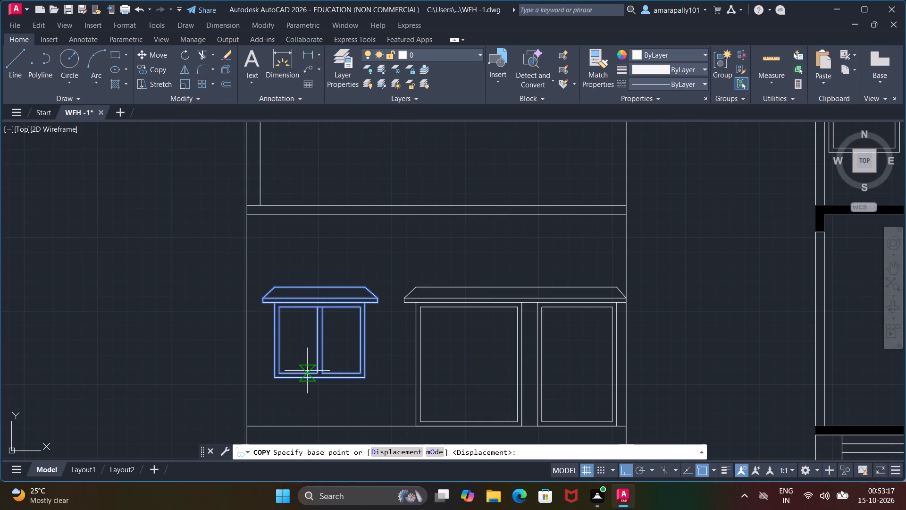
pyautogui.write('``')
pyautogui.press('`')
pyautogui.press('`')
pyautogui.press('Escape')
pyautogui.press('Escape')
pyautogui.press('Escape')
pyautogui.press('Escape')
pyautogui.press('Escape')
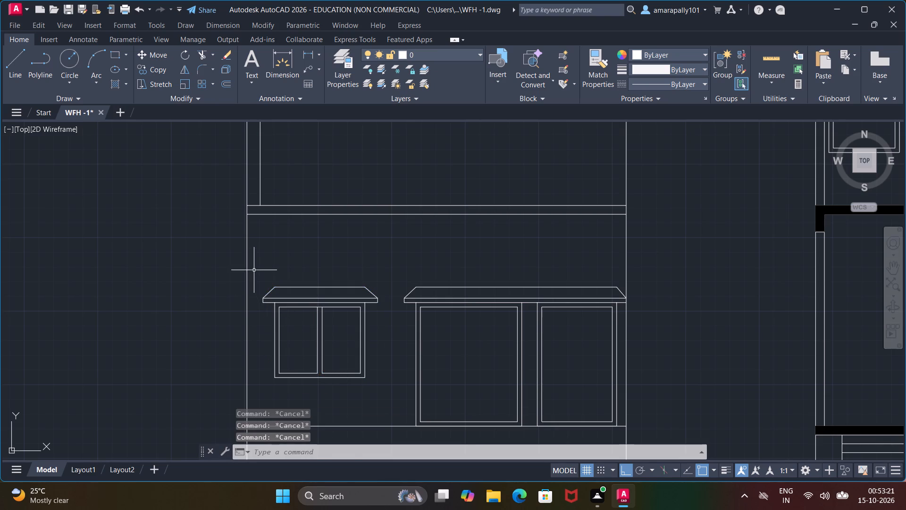
# Move the canopied two-pane window horizontally about 11.6" towards the wider canopied openings.
pyautogui.click(254, 270)
pyautogui.click(384, 401)
pyautogui.rightClick(377, 395)
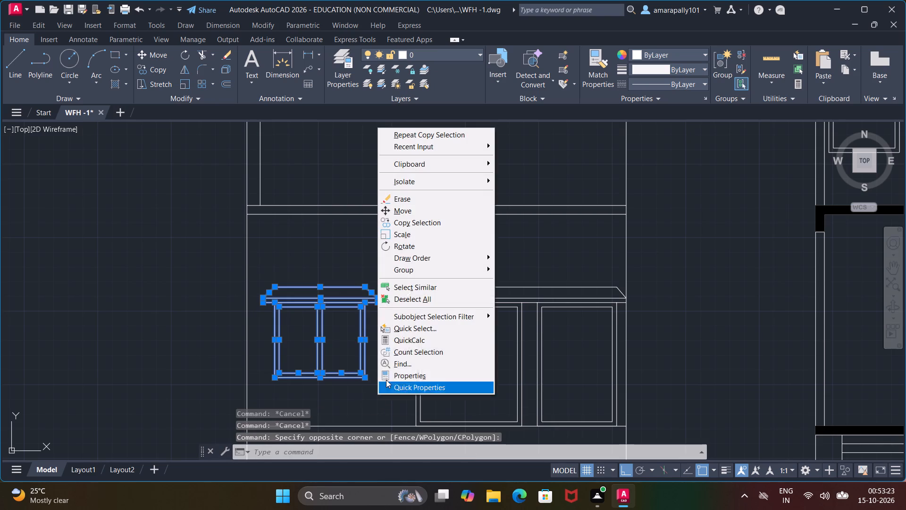
pyautogui.click(411, 207)
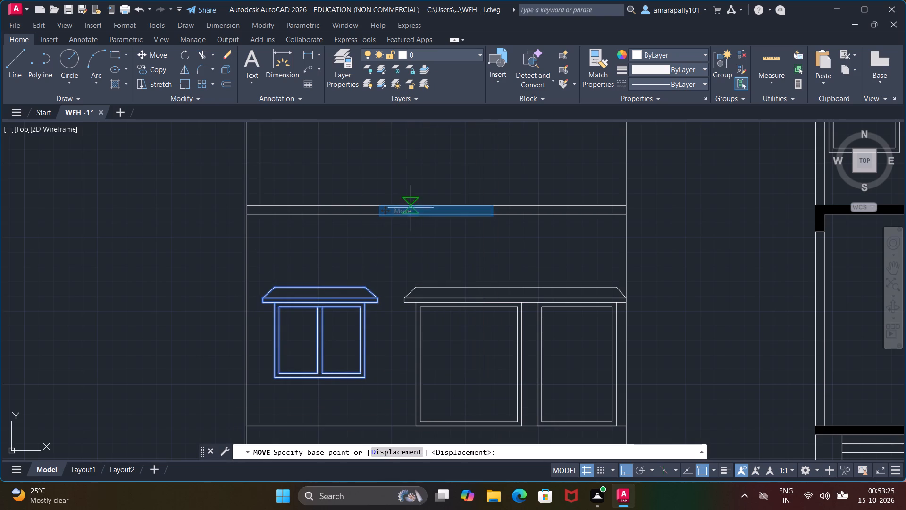
pyautogui.click(369, 379)
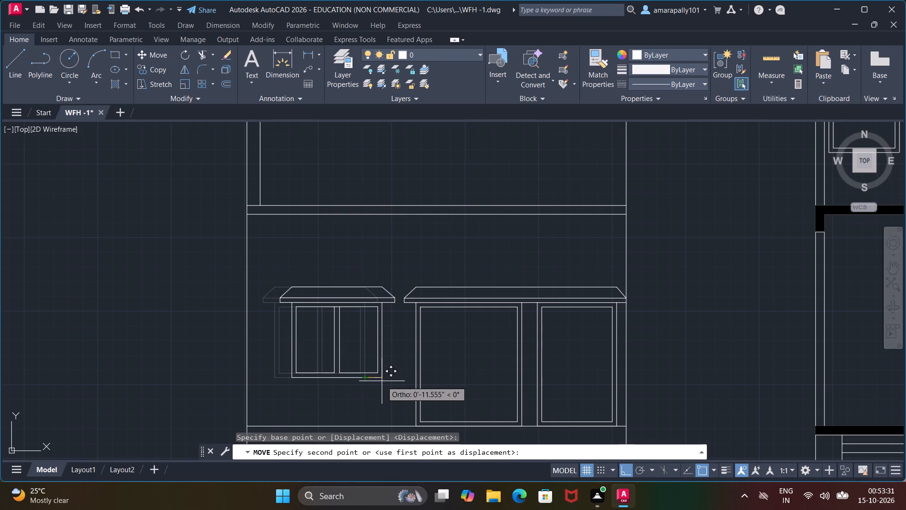
pyautogui.click(382, 381)
# Copy the ground-floor canopied two-pane window to each of the three upper floors, positioned from the left ends of their floor lines.
pyautogui.click(268, 273)
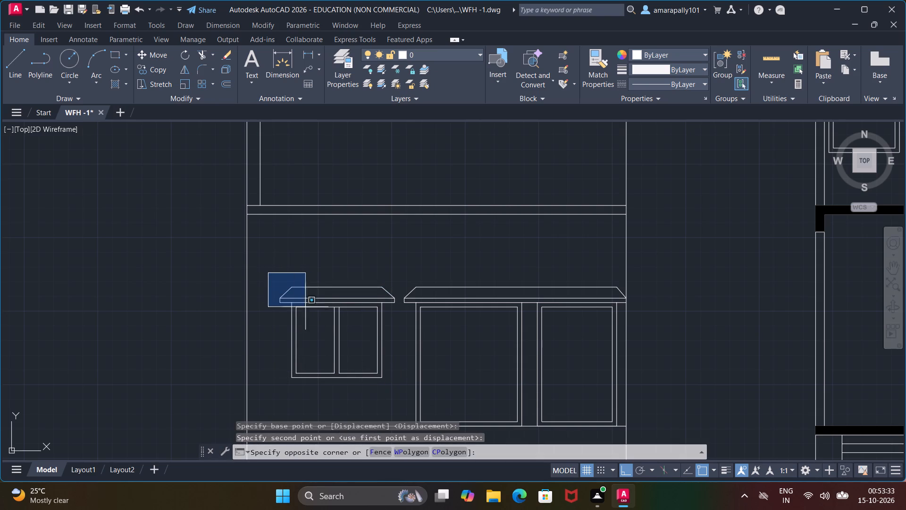
pyautogui.click(402, 409)
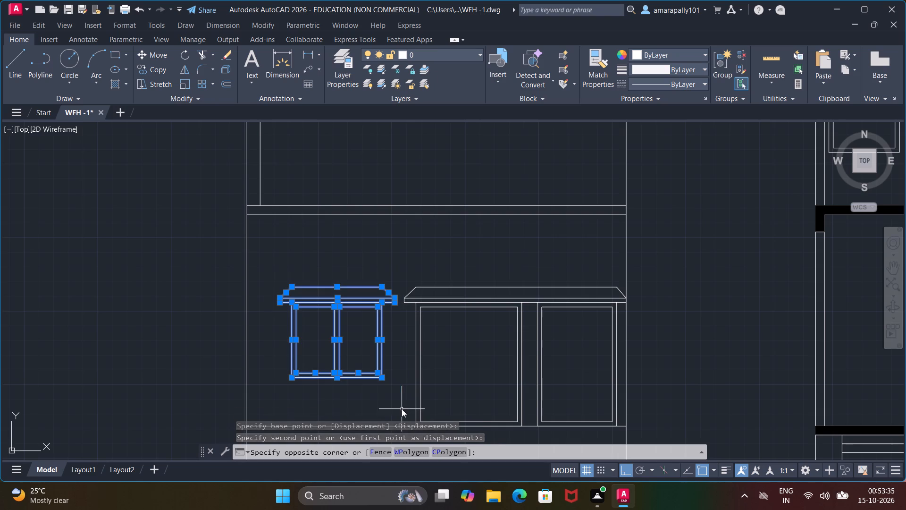
pyautogui.rightClick(384, 386)
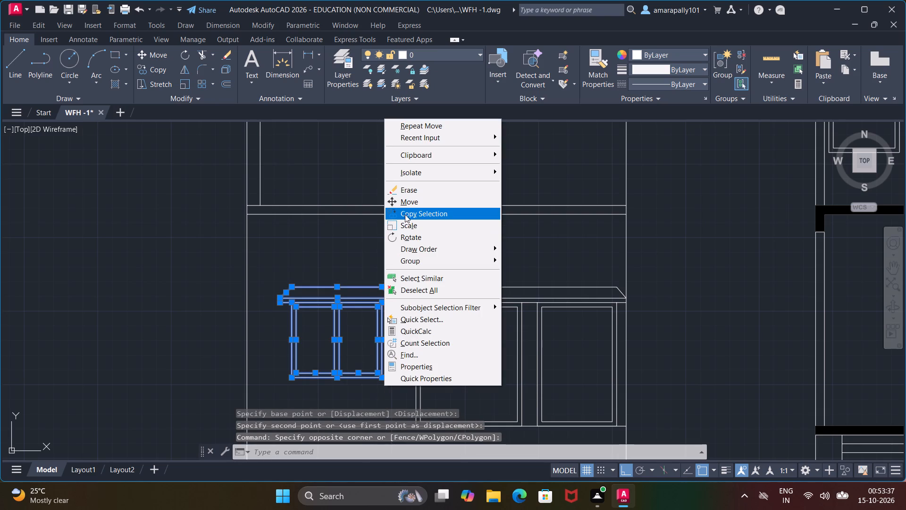
pyautogui.click(405, 214)
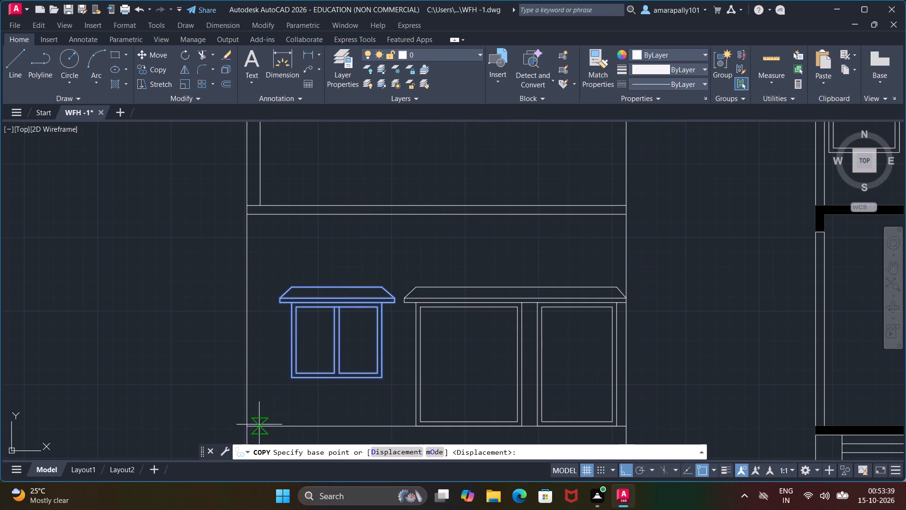
pyautogui.click(244, 430)
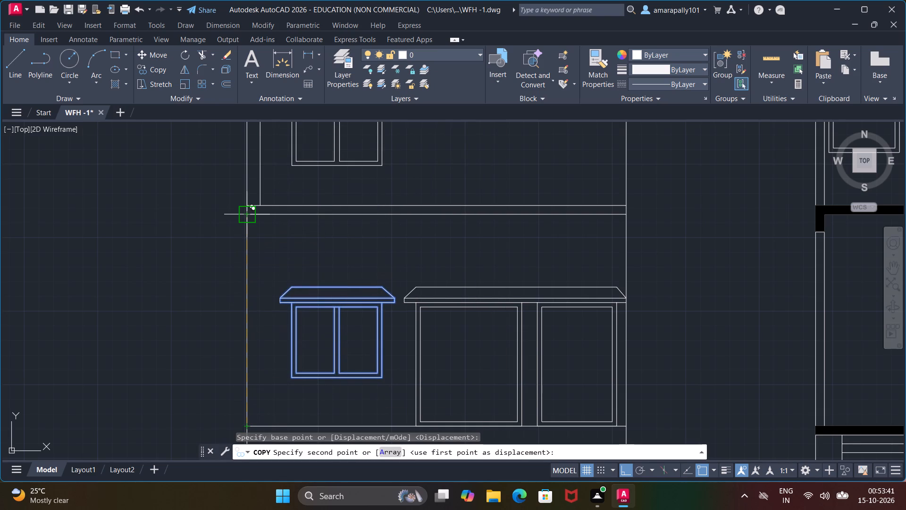
pyautogui.click(248, 203)
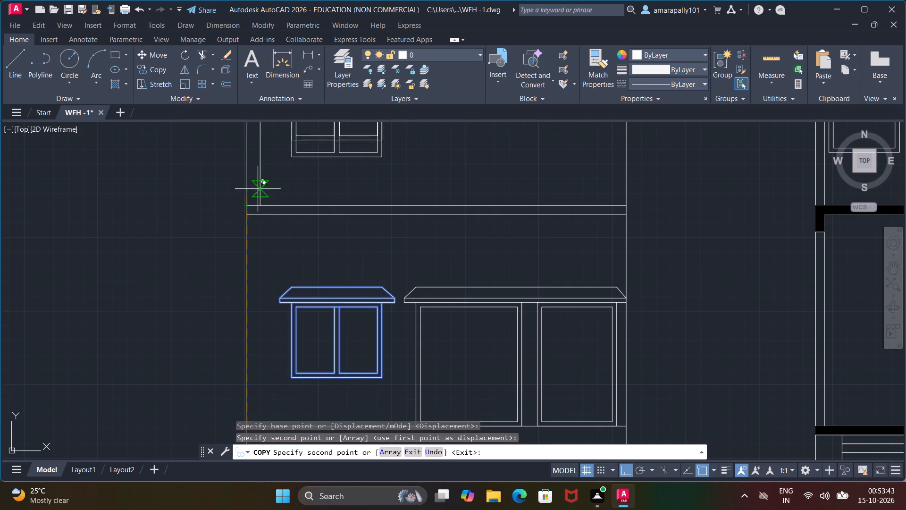
pyautogui.scroll(-2, 258, 161)
pyautogui.moveTo(258, 161); pyautogui.dragTo(285, 391, button='middle')
pyautogui.scroll(3, 286, 340)
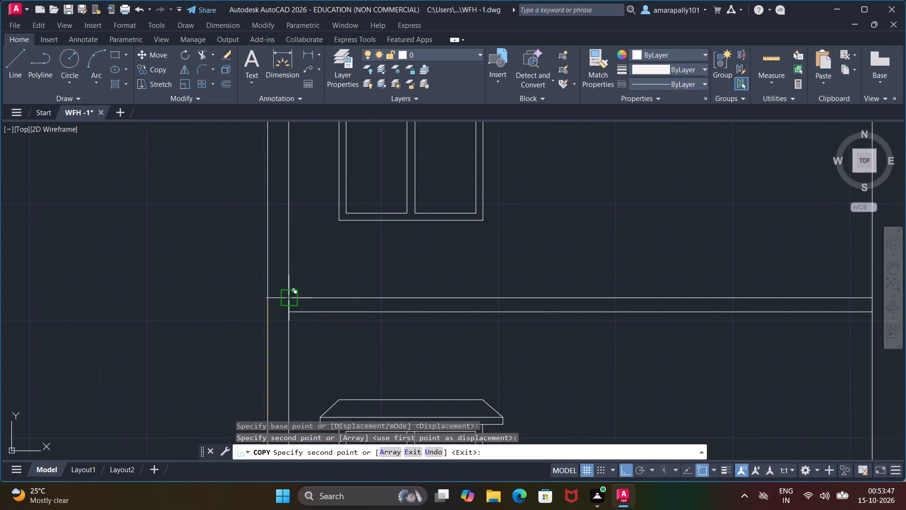
pyautogui.click(289, 296)
pyautogui.scroll(-3, 306, 255)
pyautogui.moveTo(310, 241); pyautogui.dragTo(313, 374, button='middle')
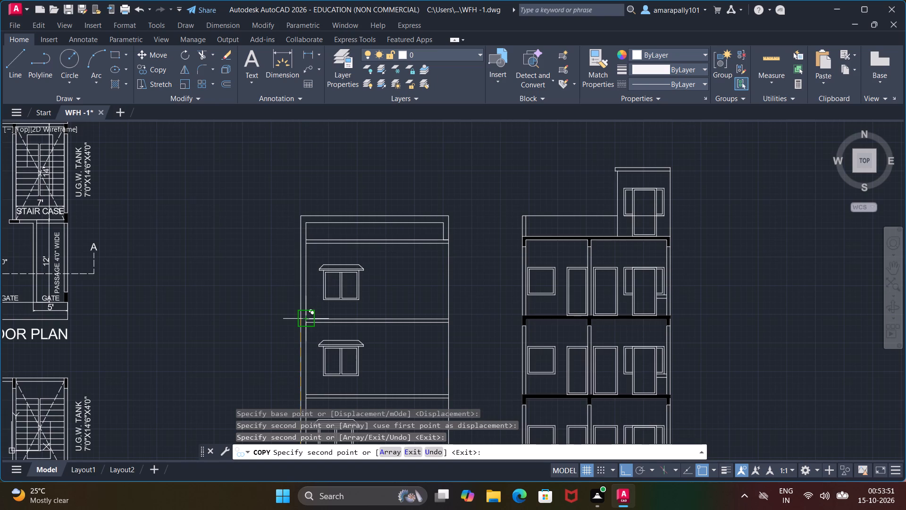
pyautogui.scroll(3, 309, 318)
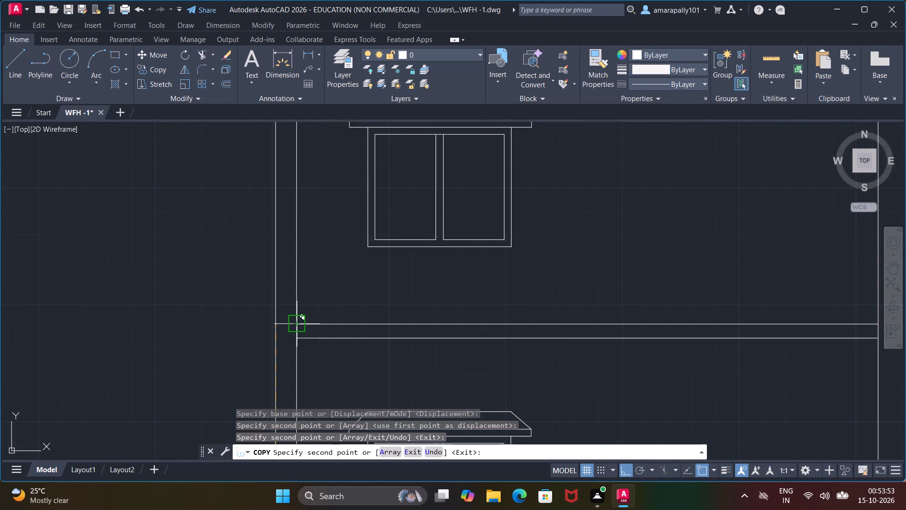
pyautogui.click(299, 325)
pyautogui.scroll(-4, 299, 325)
pyautogui.scroll(1, 359, 355)
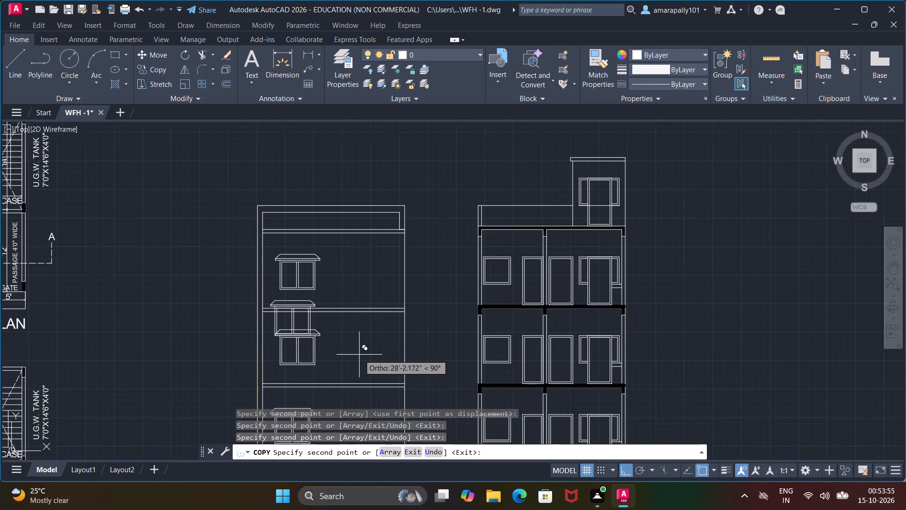
pyautogui.press('Escape')
# Move the ground-floor canopied two-pane window slightly left, horizontally away from the wider canopied openings.
pyautogui.scroll(-4, 359, 355)
pyautogui.moveTo(361, 361); pyautogui.dragTo(349, 285, button='middle')
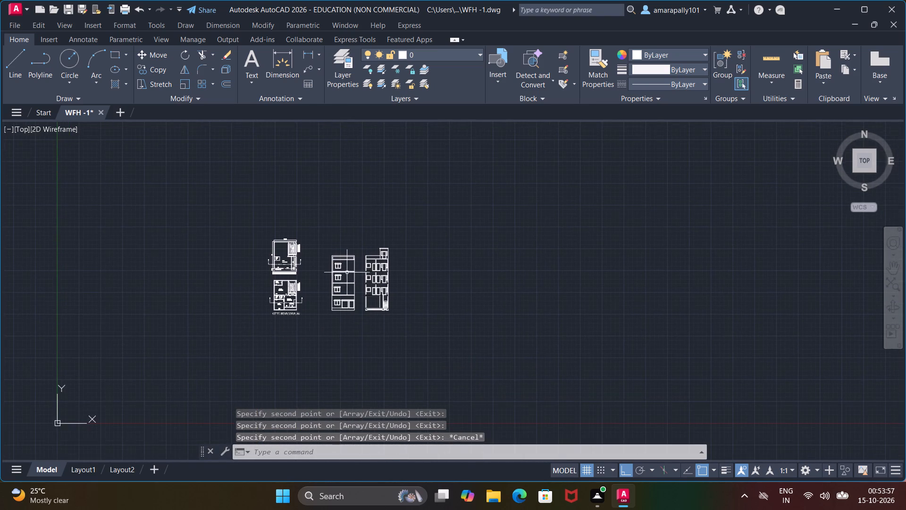
pyautogui.scroll(4, 337, 289)
pyautogui.moveTo(351, 372); pyautogui.dragTo(331, 290, button='middle')
pyautogui.scroll(3, 335, 285)
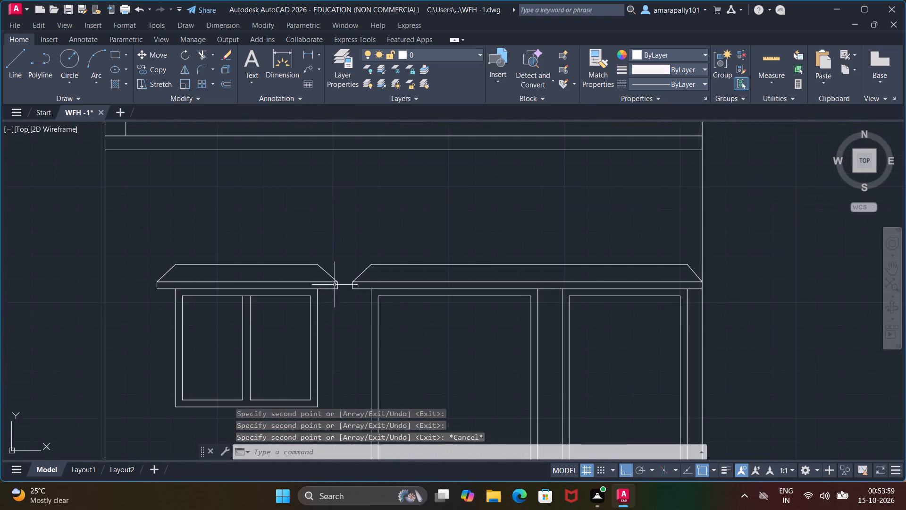
pyautogui.click(343, 259)
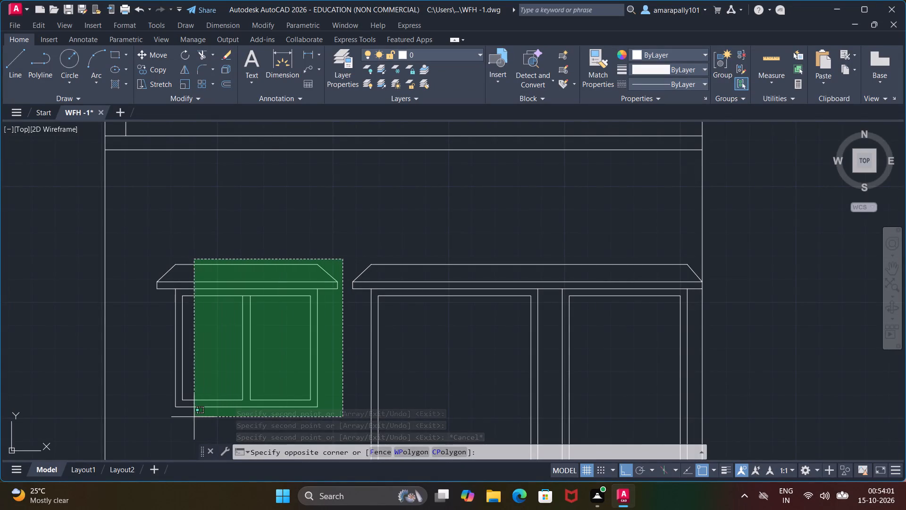
pyautogui.click(148, 410)
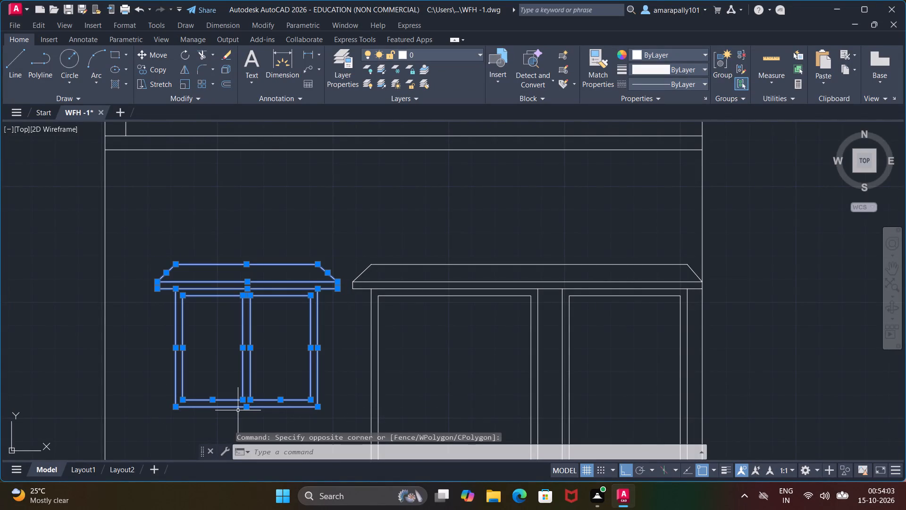
pyautogui.rightClick(238, 410)
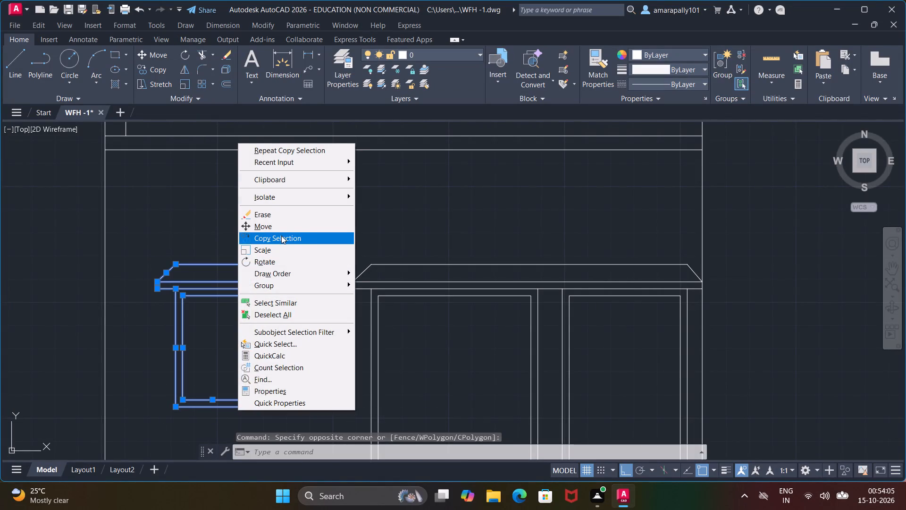
pyautogui.click(281, 227)
pyautogui.click(173, 406)
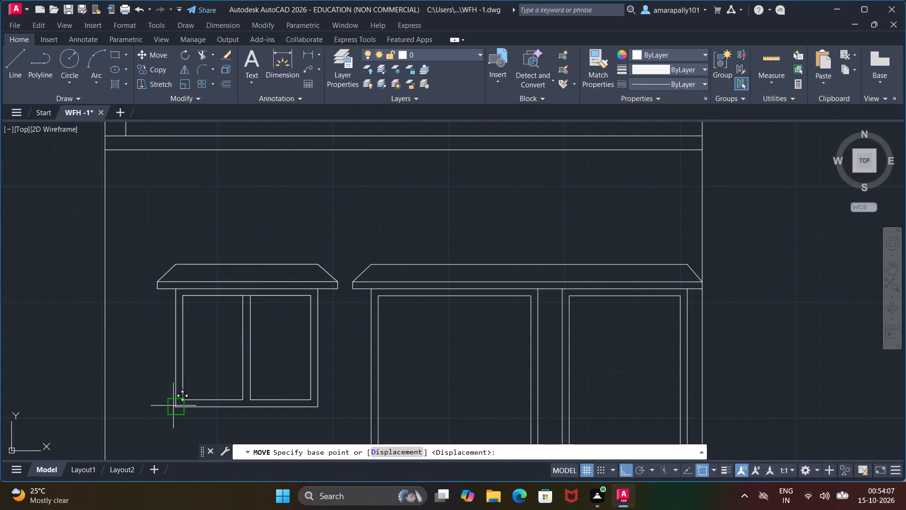
pyautogui.click(158, 405)
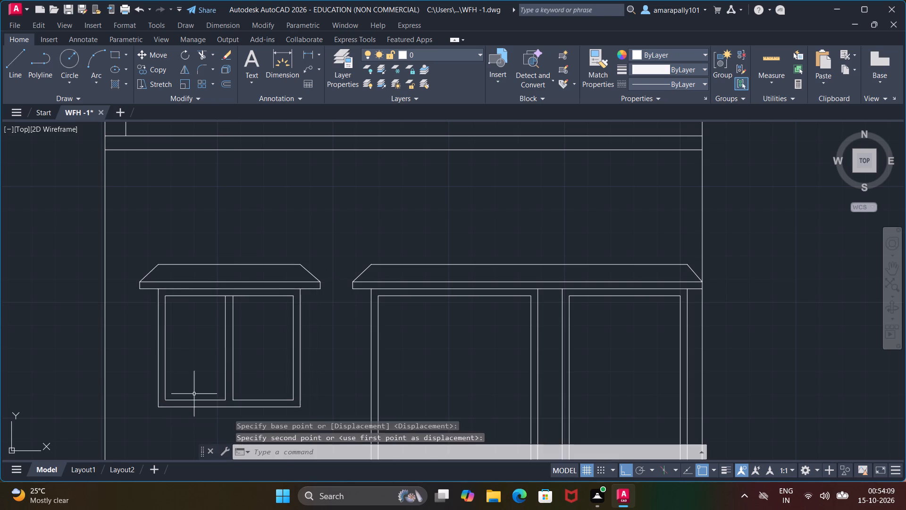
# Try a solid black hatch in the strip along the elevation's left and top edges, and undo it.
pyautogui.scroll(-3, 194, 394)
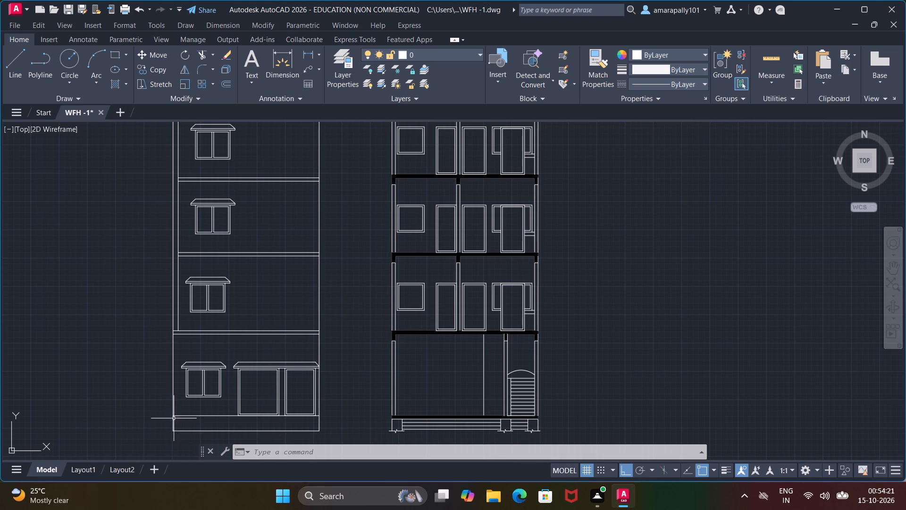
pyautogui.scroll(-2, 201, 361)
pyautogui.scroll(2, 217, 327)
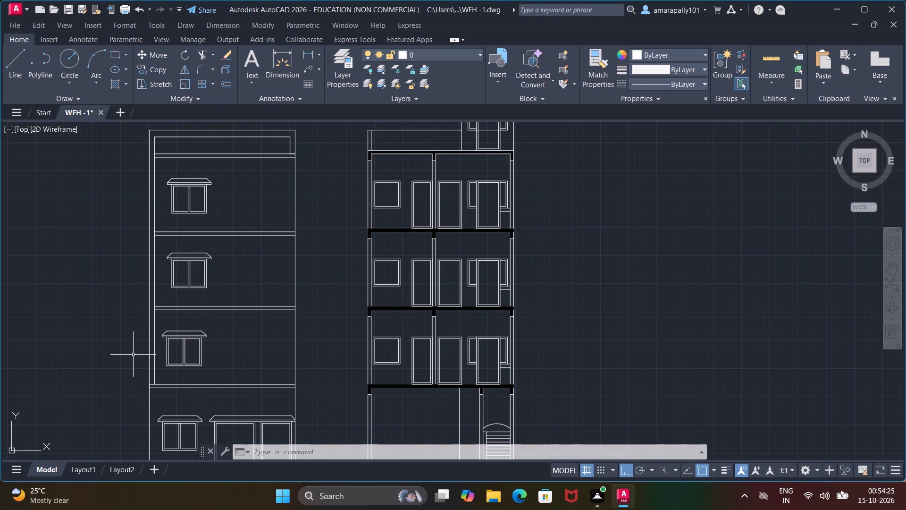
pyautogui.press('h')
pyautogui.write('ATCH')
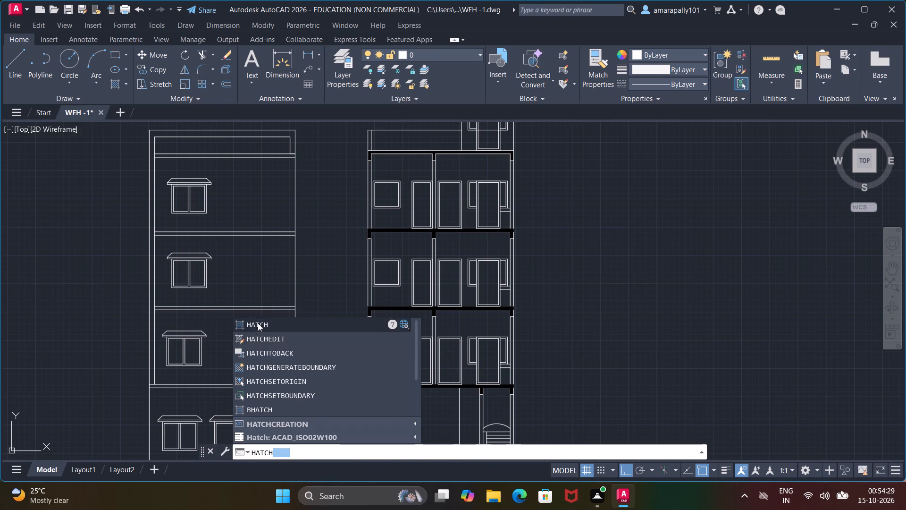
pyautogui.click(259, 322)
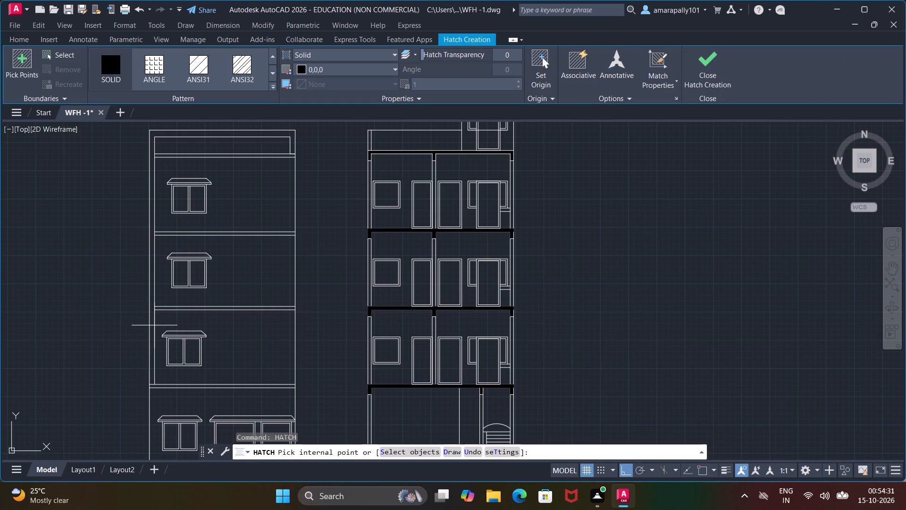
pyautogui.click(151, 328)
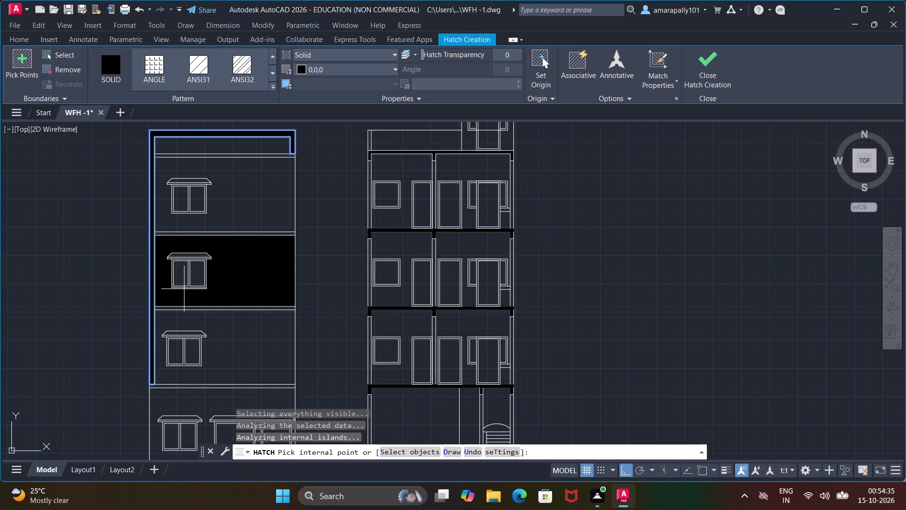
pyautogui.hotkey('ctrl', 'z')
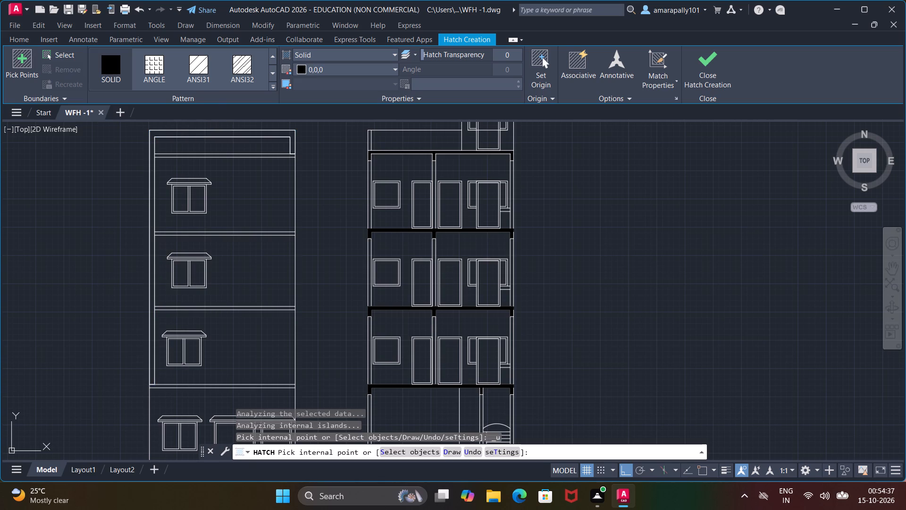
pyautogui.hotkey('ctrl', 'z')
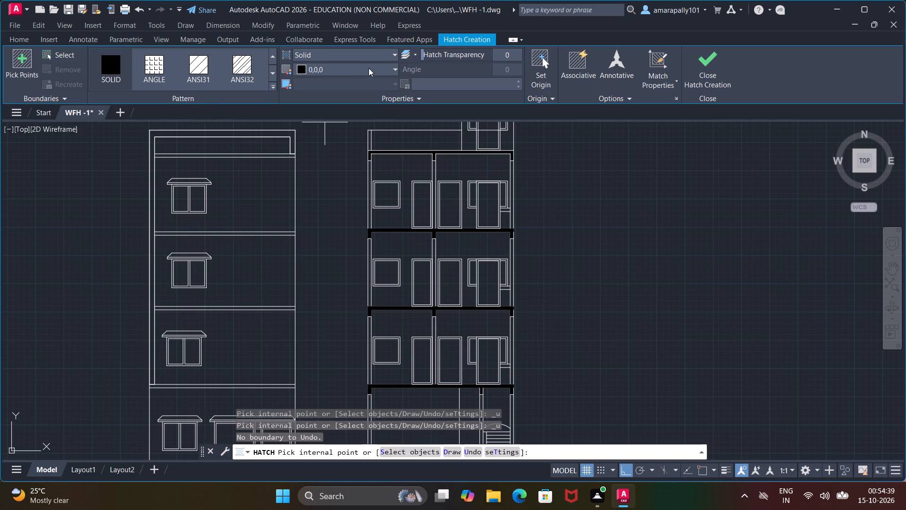
# Hatch the strip along the elevation's left and top edges with the AR-CONC pattern in grey 147,149,152.
pyautogui.click(393, 53)
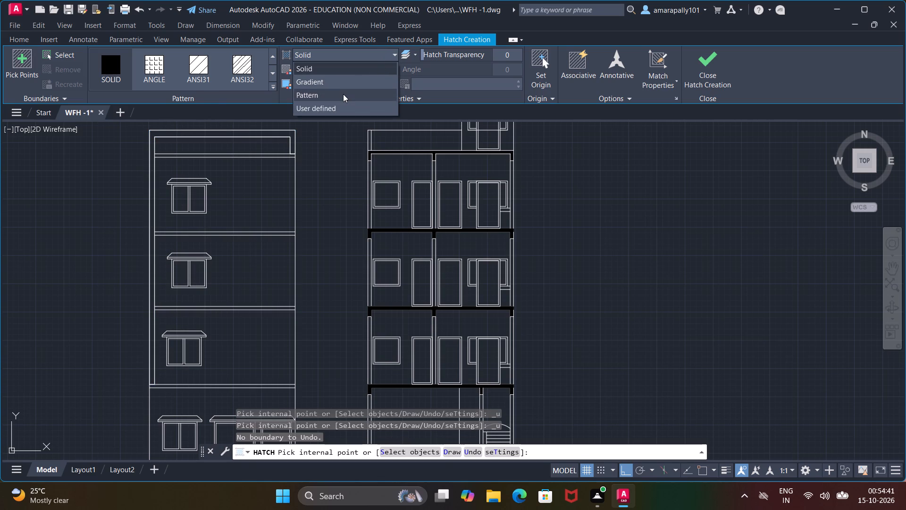
pyautogui.click(343, 96)
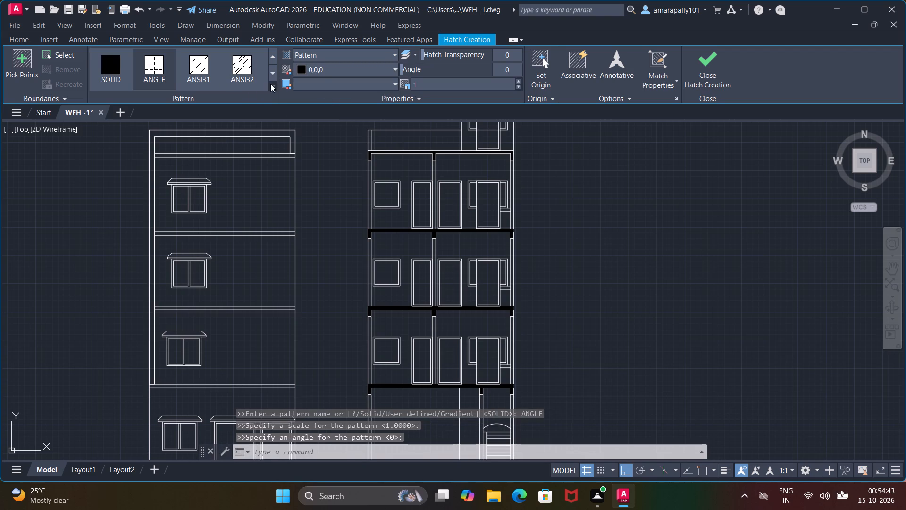
pyautogui.click(303, 70)
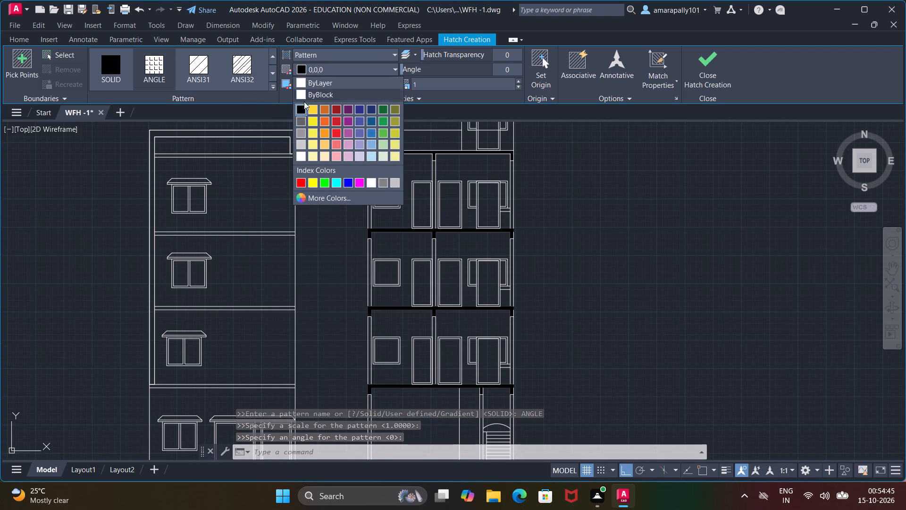
pyautogui.click(300, 130)
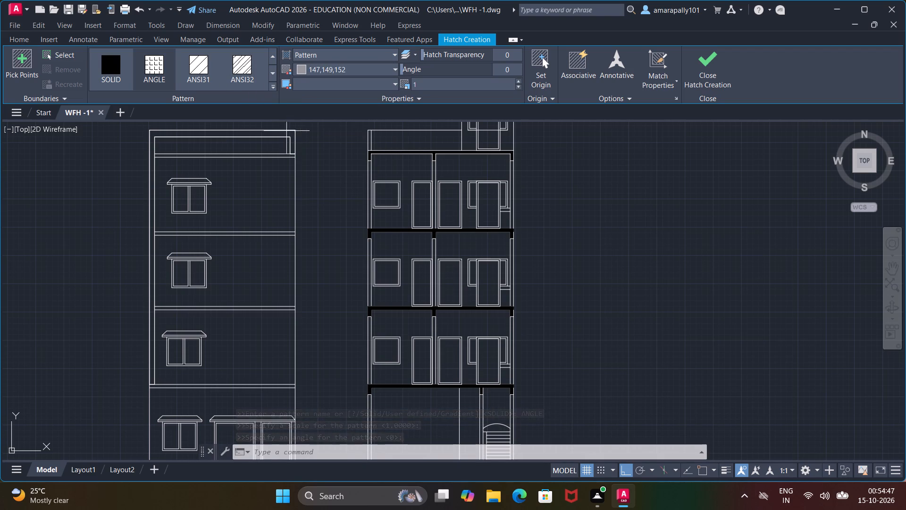
pyautogui.click(272, 86)
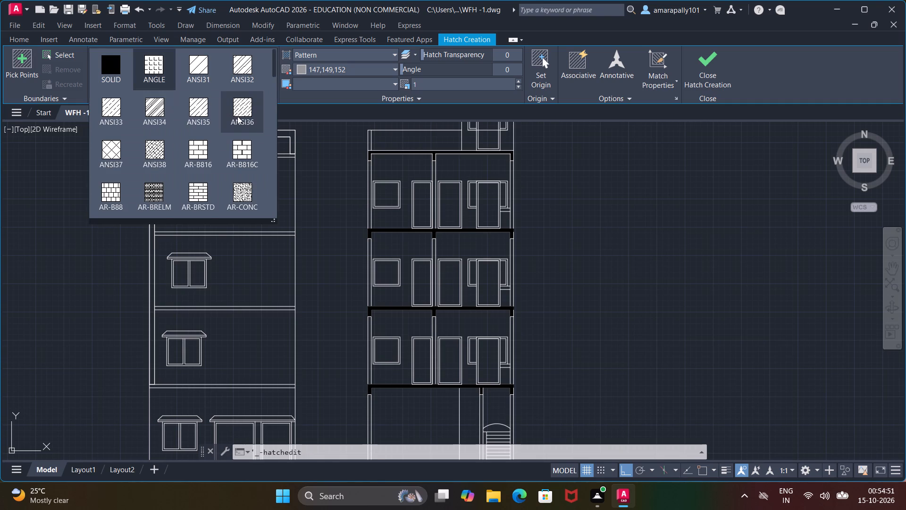
pyautogui.scroll(-1, 237, 116)
pyautogui.click(238, 146)
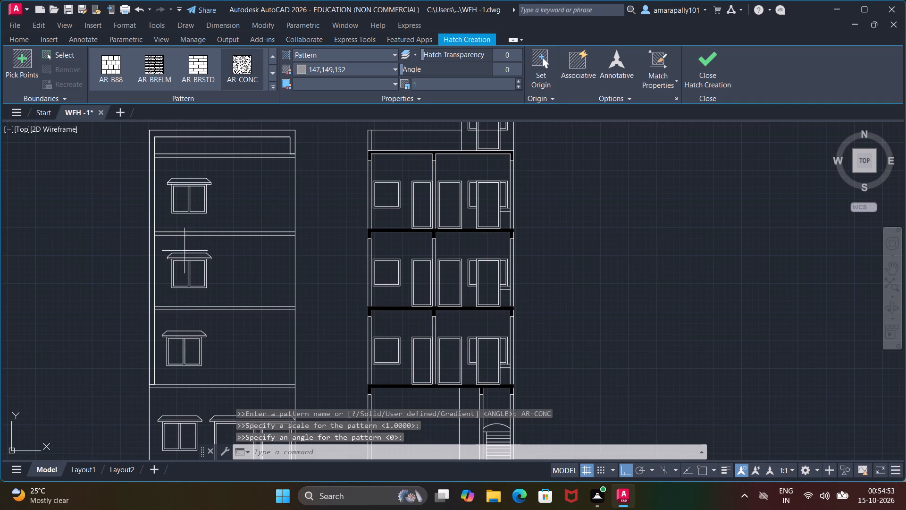
pyautogui.click(154, 133)
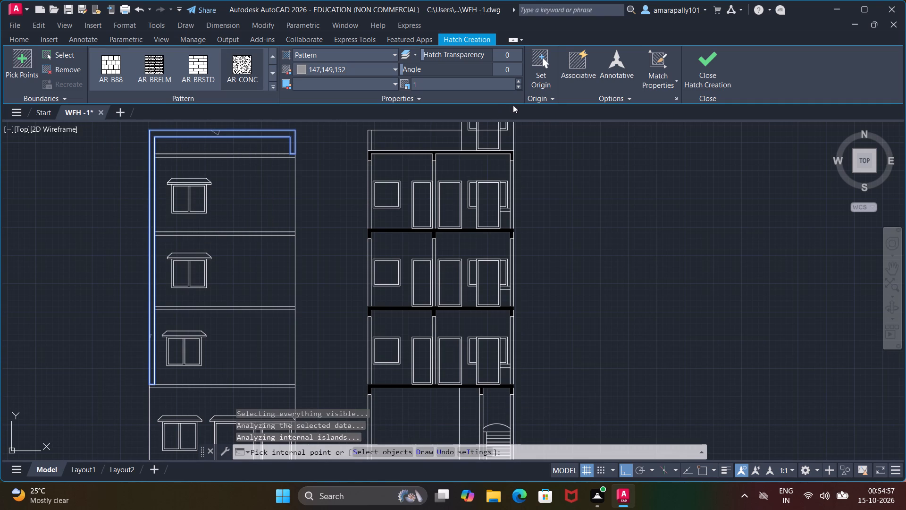
# Set the strip's AR-CONC hatch scale to 0.066 and finish the hatch.
pyautogui.click(518, 85)
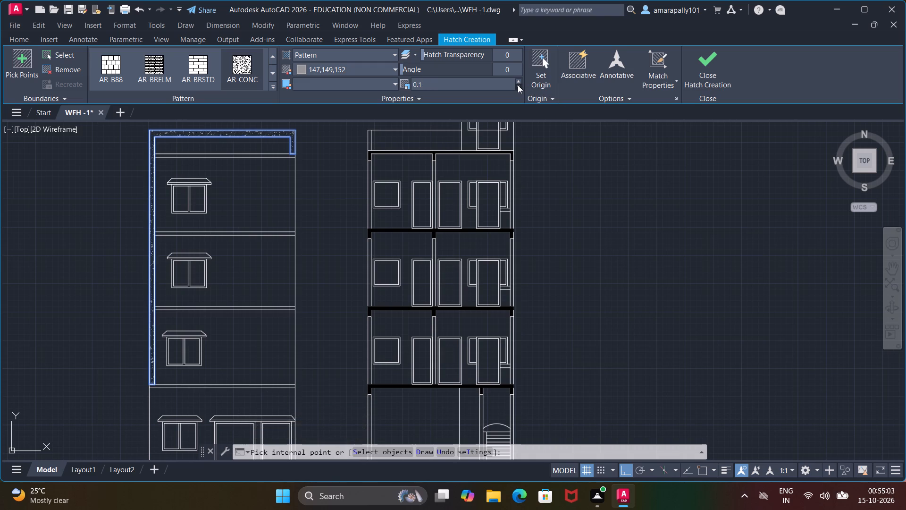
pyautogui.click(518, 85)
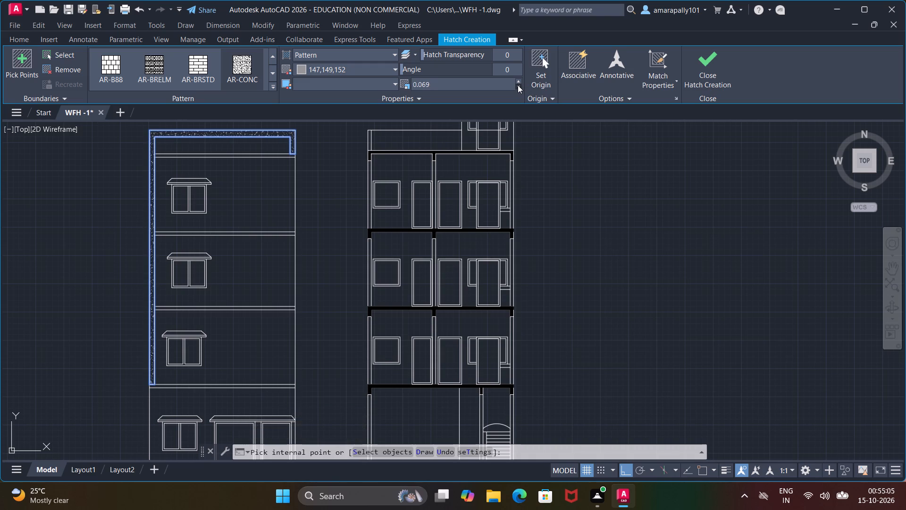
pyautogui.click(518, 85)
pyautogui.click(518, 85)
pyautogui.click(518, 85)
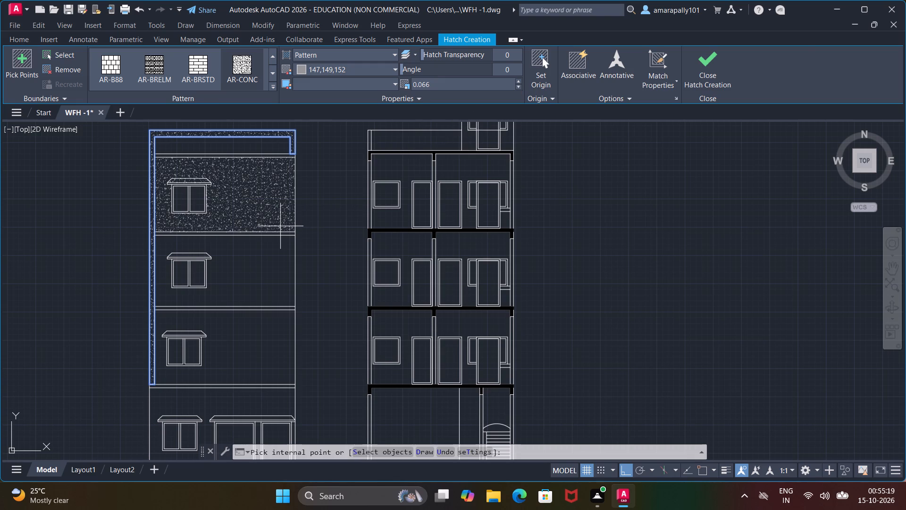
pyautogui.press('Escape')
pyautogui.press('Escape')
pyautogui.press('Escape')
pyautogui.press('Escape')
pyautogui.scroll(1, 259, 181)
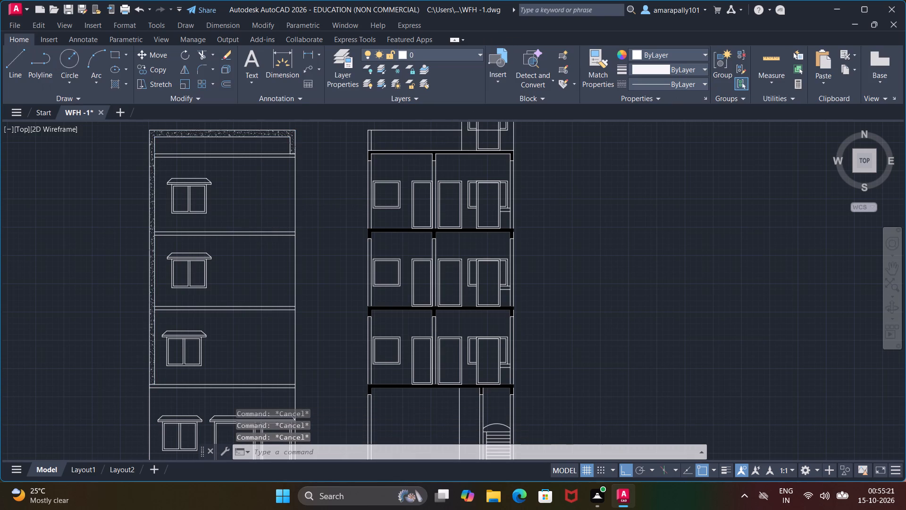
# Draw a vertical line beside the elevation's canopied windows from the slab above the ground floor up to the underside of the roof slab.
pyautogui.scroll(-2, 259, 181)
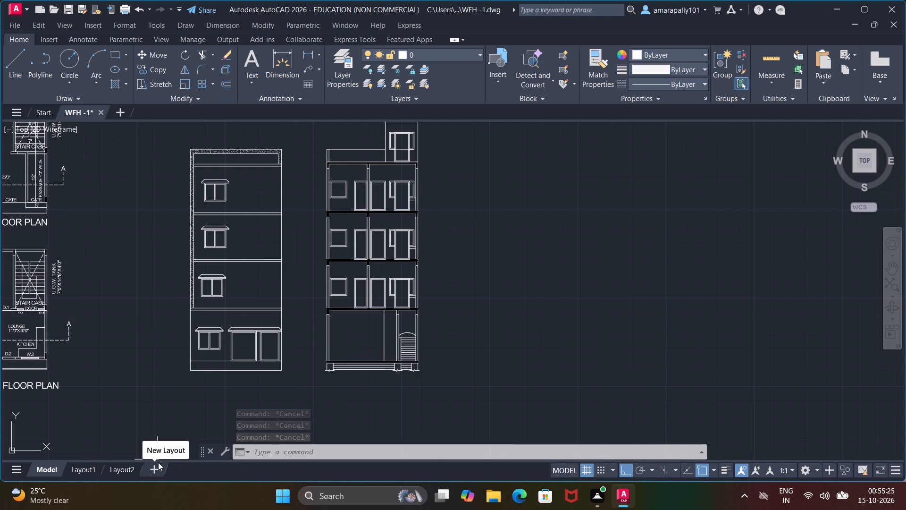
pyautogui.scroll(2, 235, 266)
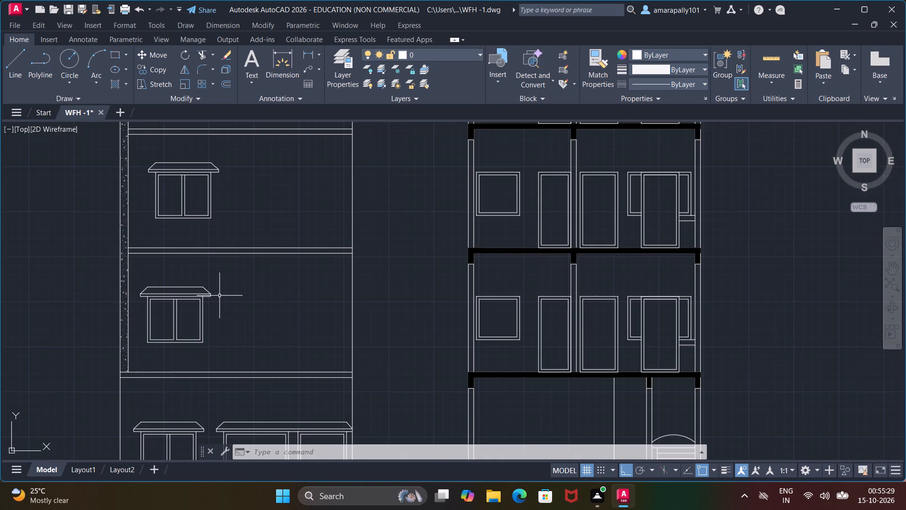
pyautogui.scroll(-1, 219, 296)
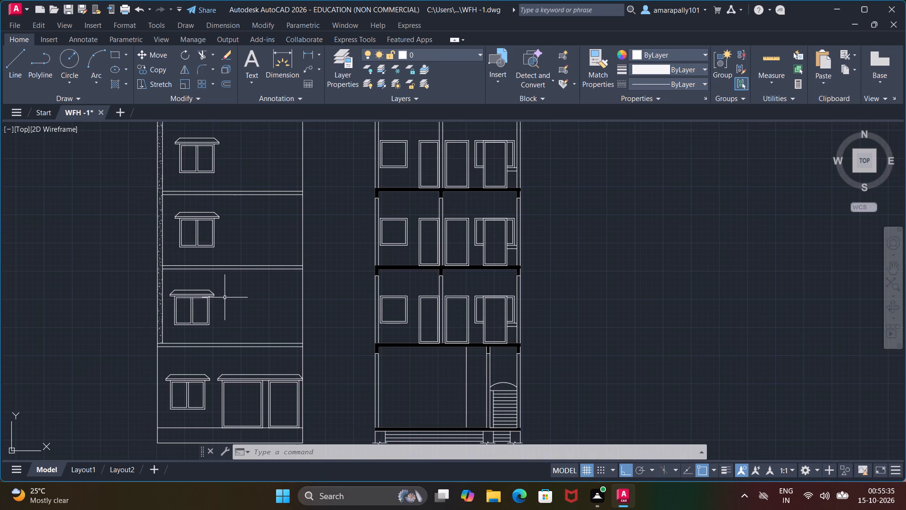
pyautogui.press('l')
pyautogui.press('Return')
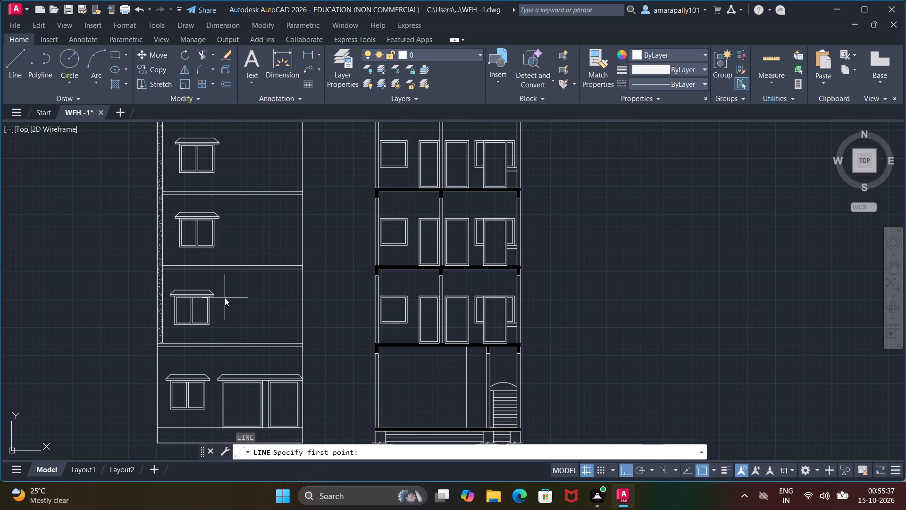
pyautogui.scroll(3, 221, 343)
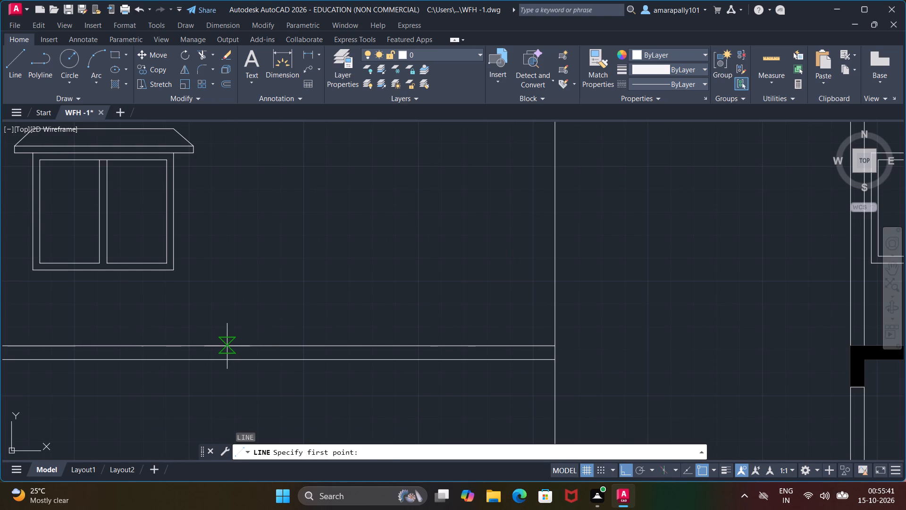
pyautogui.click(227, 346)
pyautogui.scroll(-4, 218, 235)
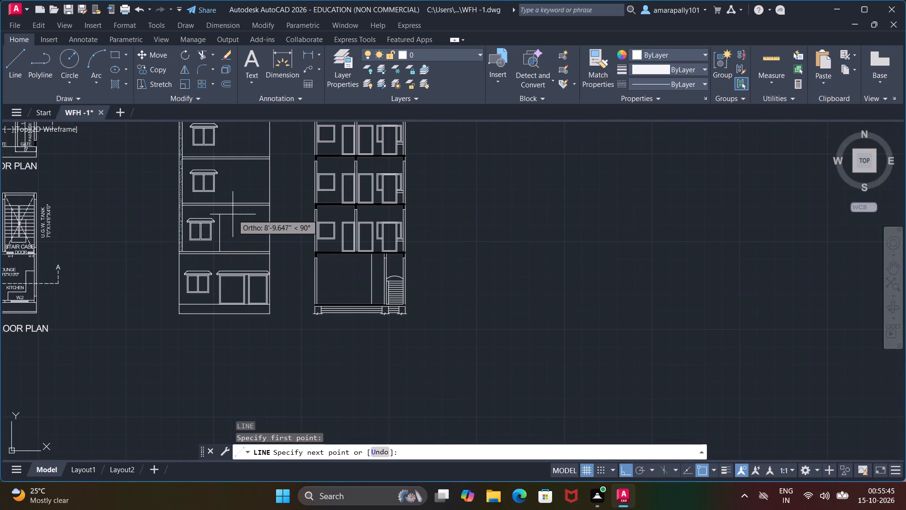
pyautogui.moveTo(233, 214); pyautogui.dragTo(221, 325, button='middle')
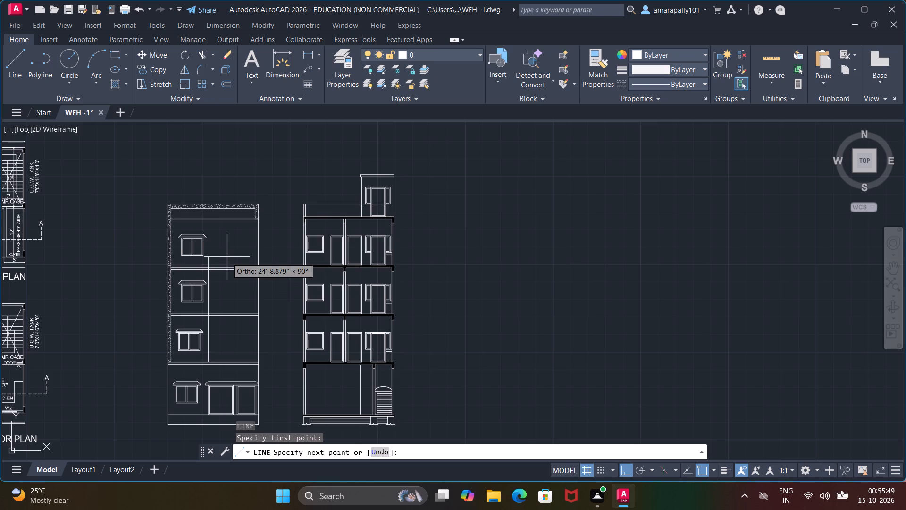
pyautogui.scroll(2, 222, 229)
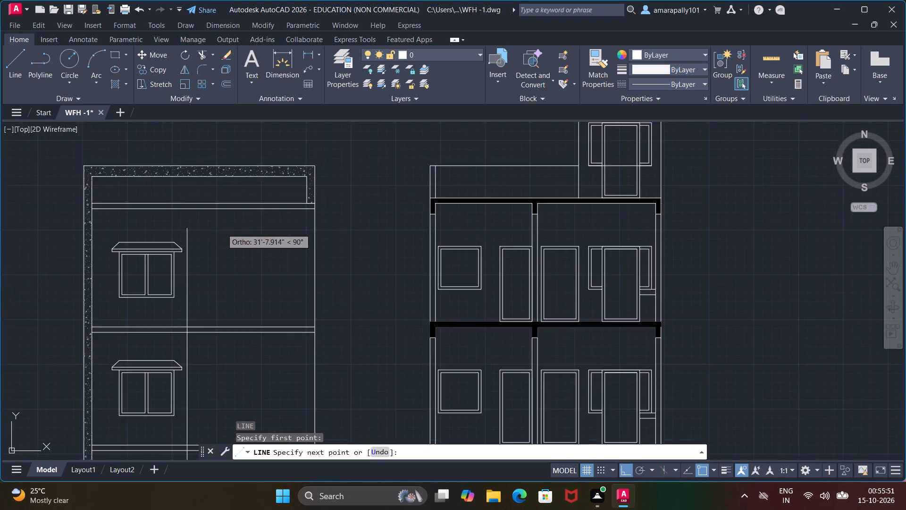
pyautogui.scroll(1, 222, 229)
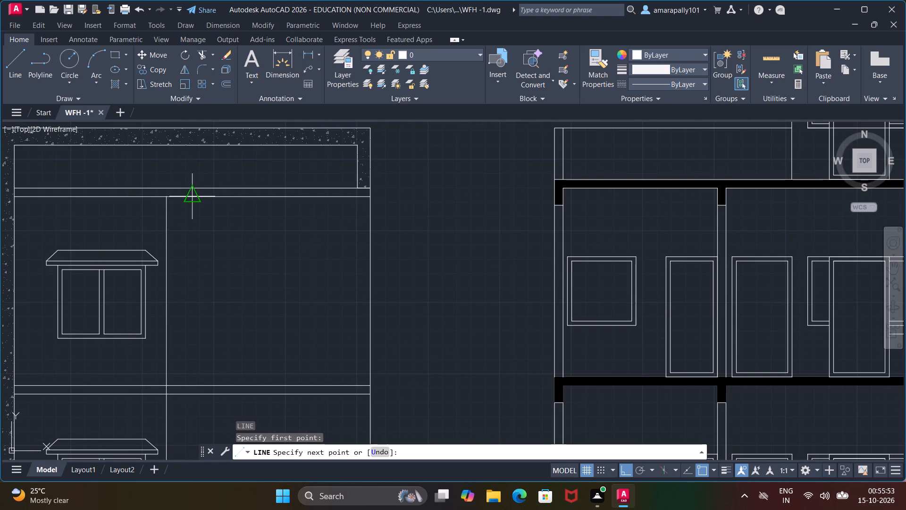
pyautogui.click(168, 198)
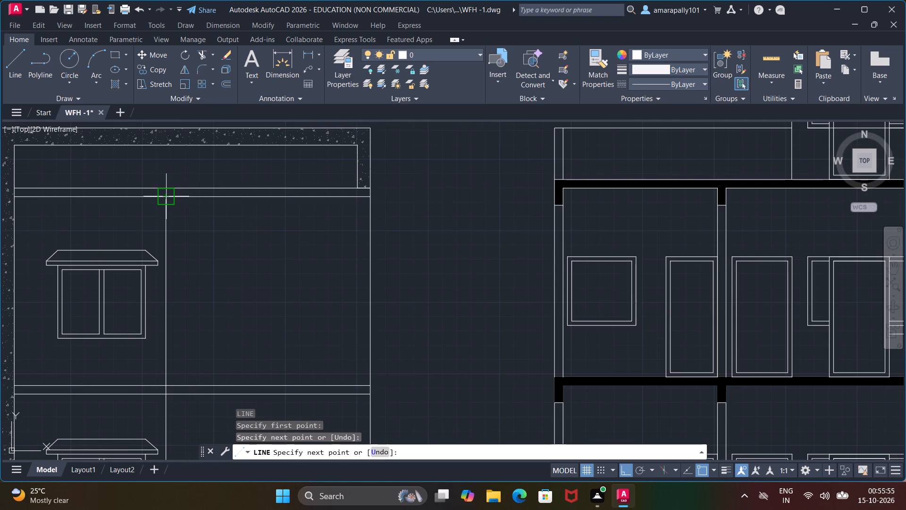
pyautogui.press('Escape')
pyautogui.press('Escape')
pyautogui.press('Escape')
pyautogui.press('Escape')
pyautogui.press('Escape')
pyautogui.press('Escape')
pyautogui.press('Escape')
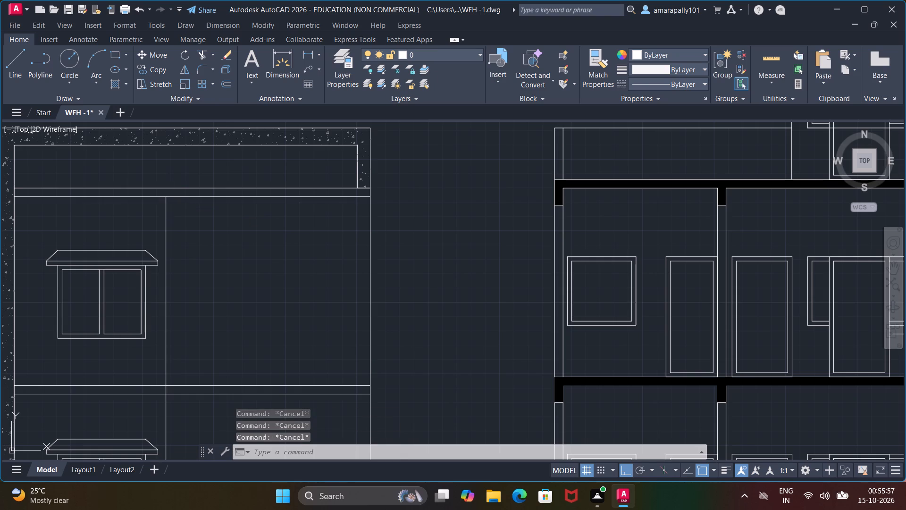
# Trim the two intermediate floor slabs' line pairs between the concrete-hatched strip and the new vertical line, clearing the window bay.
pyautogui.write('TR')
pyautogui.press('Return')
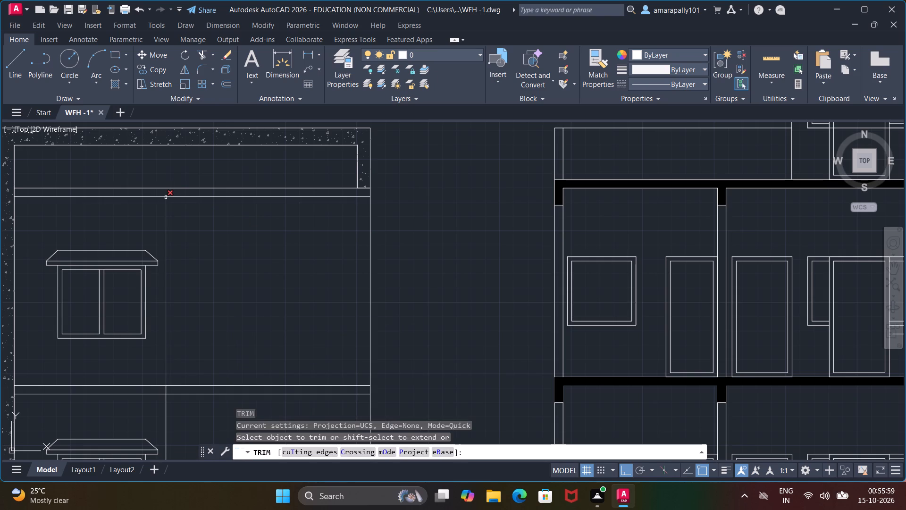
pyautogui.click(132, 374)
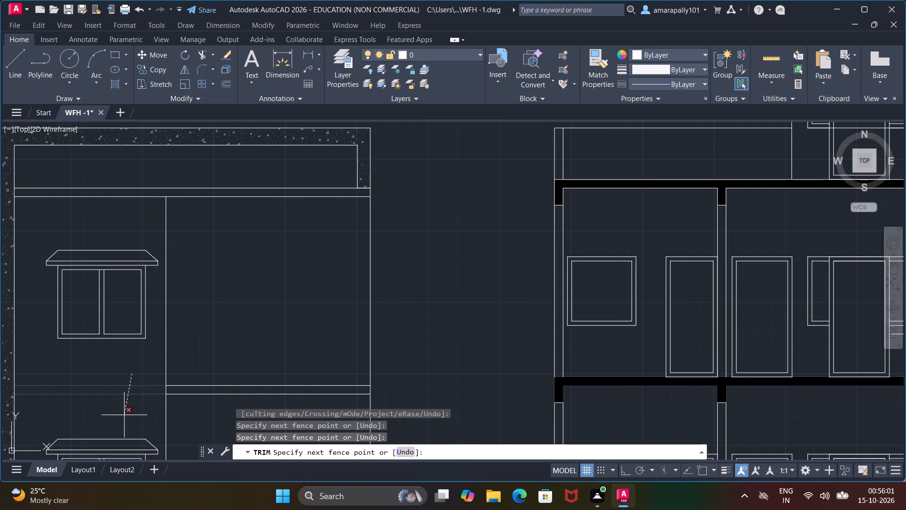
pyautogui.click(124, 415)
pyautogui.scroll(-2, 126, 415)
pyautogui.moveTo(128, 399); pyautogui.dragTo(161, 269, button='middle')
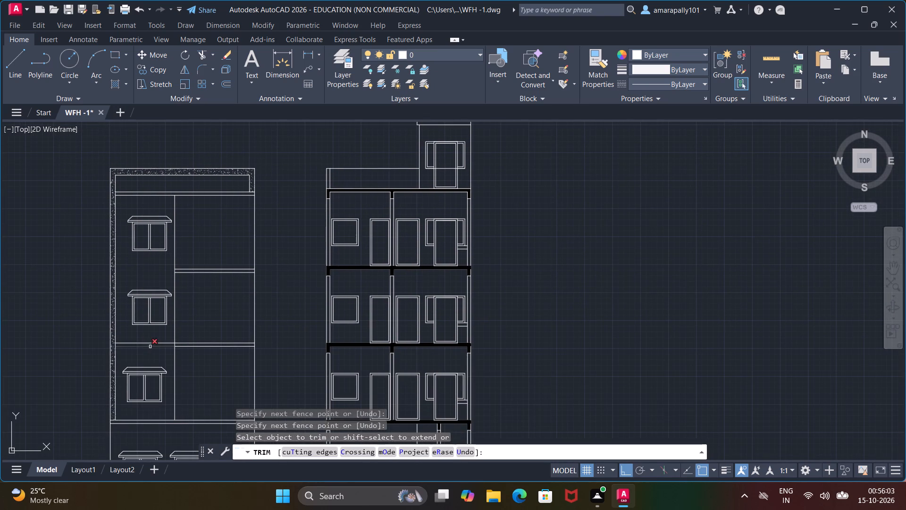
pyautogui.click(157, 340)
pyautogui.click(157, 352)
pyautogui.press('`')
pyautogui.press('Escape')
pyautogui.press('Escape')
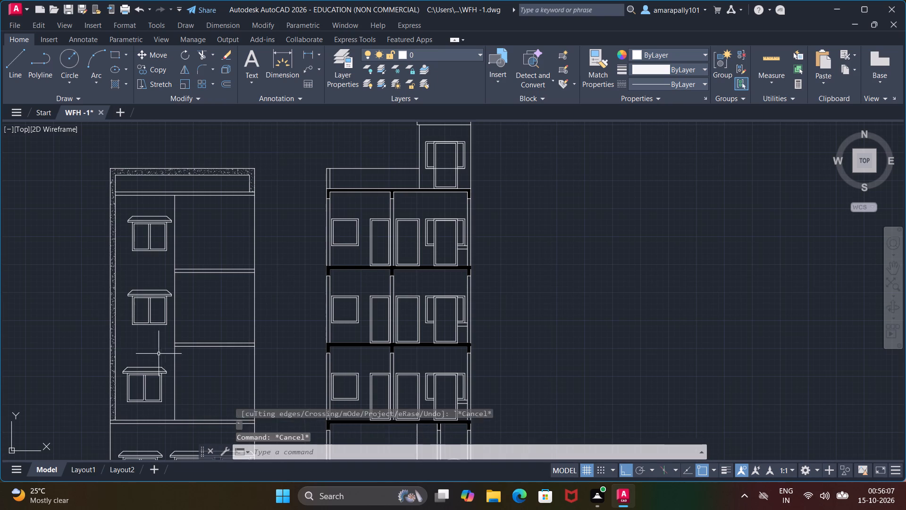
pyautogui.press('Escape')
pyautogui.press('Escape')
pyautogui.press('Escape')
pyautogui.press('Escape')
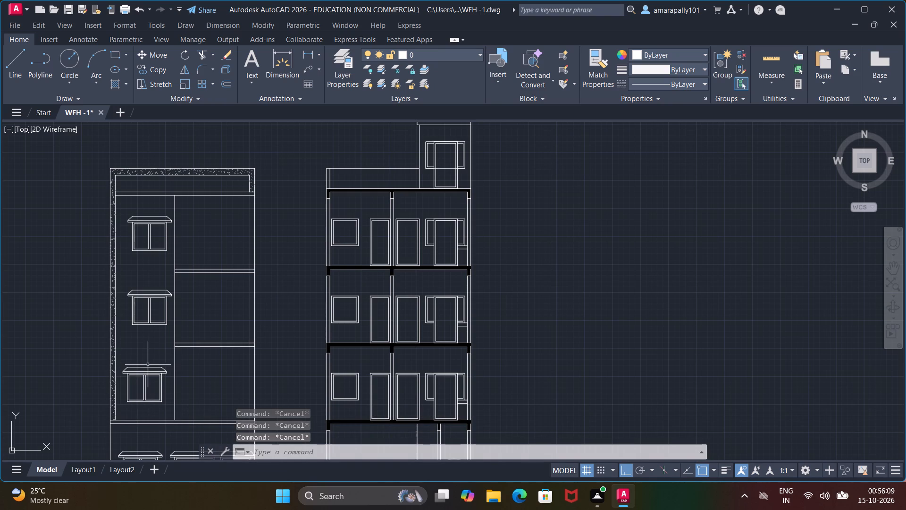
# Move the middle upper-floor canopied window horizontally about 9.5" toward the concrete-hatched strip.
pyautogui.scroll(1, 144, 357)
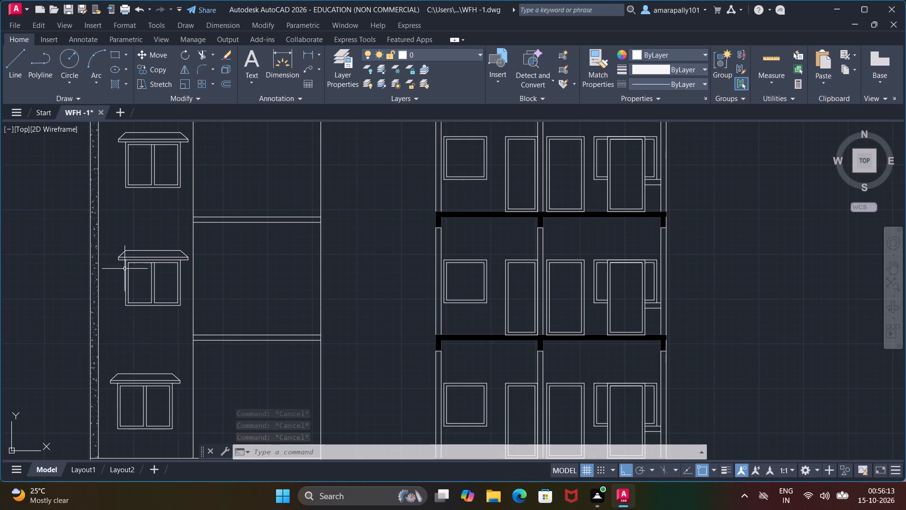
pyautogui.click(109, 229)
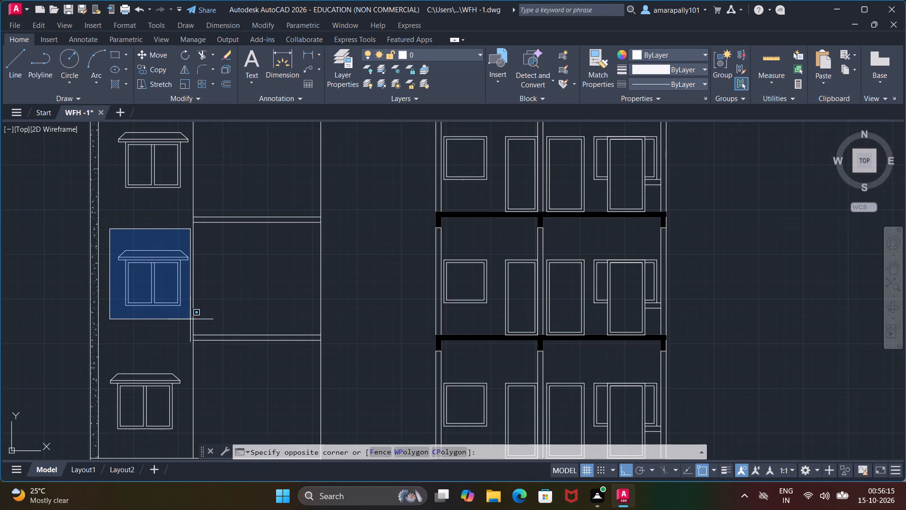
pyautogui.click(191, 320)
pyautogui.rightClick(187, 320)
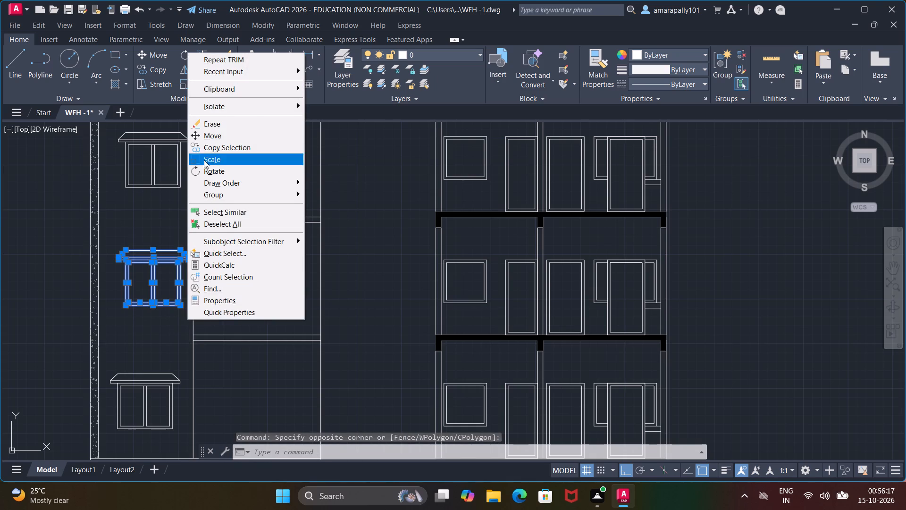
pyautogui.click(205, 132)
pyautogui.scroll(2, 136, 294)
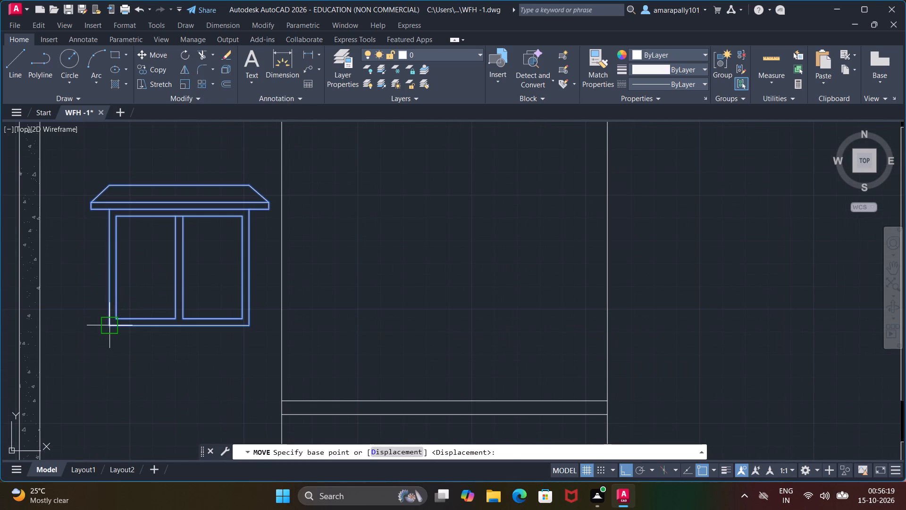
pyautogui.click(109, 326)
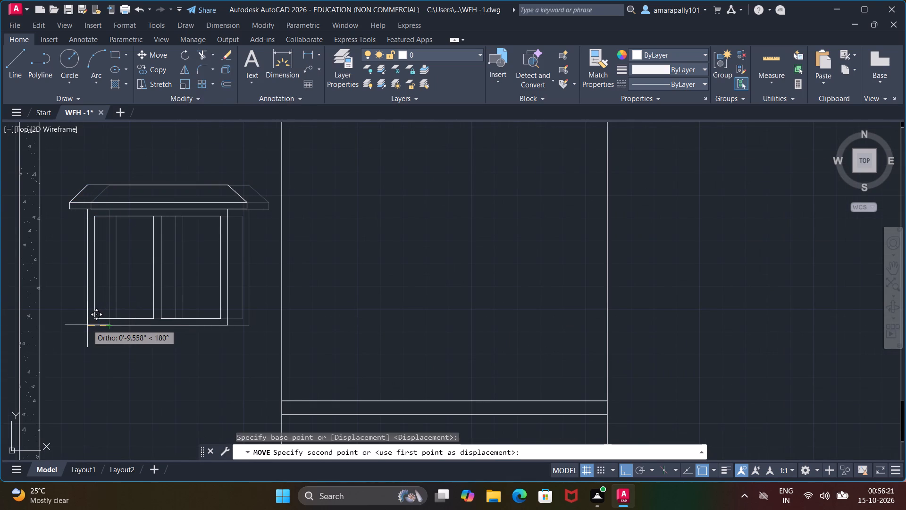
pyautogui.click(87, 324)
pyautogui.scroll(-3, 137, 184)
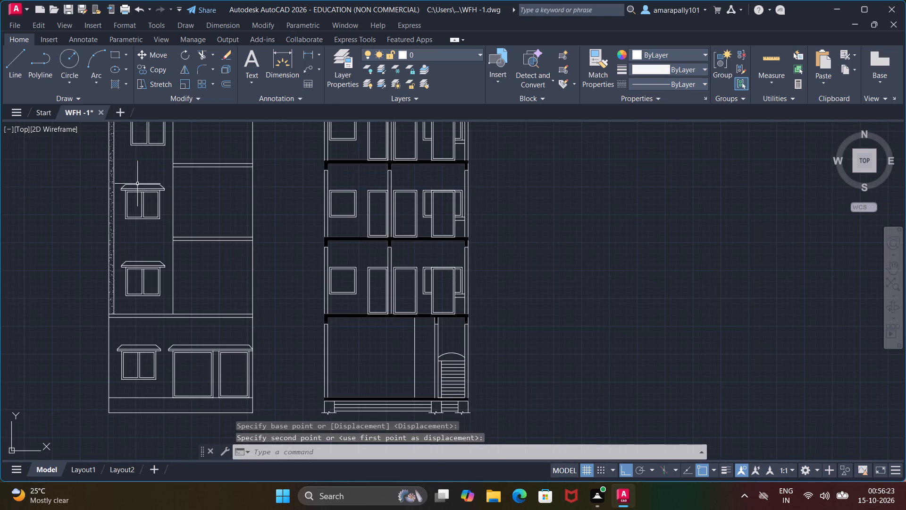
# Move the top-floor canopied window horizontally about 8" toward the concrete-hatched strip, in line with the windows below.
pyautogui.moveTo(138, 181); pyautogui.dragTo(208, 327, button='middle')
pyautogui.click(189, 248)
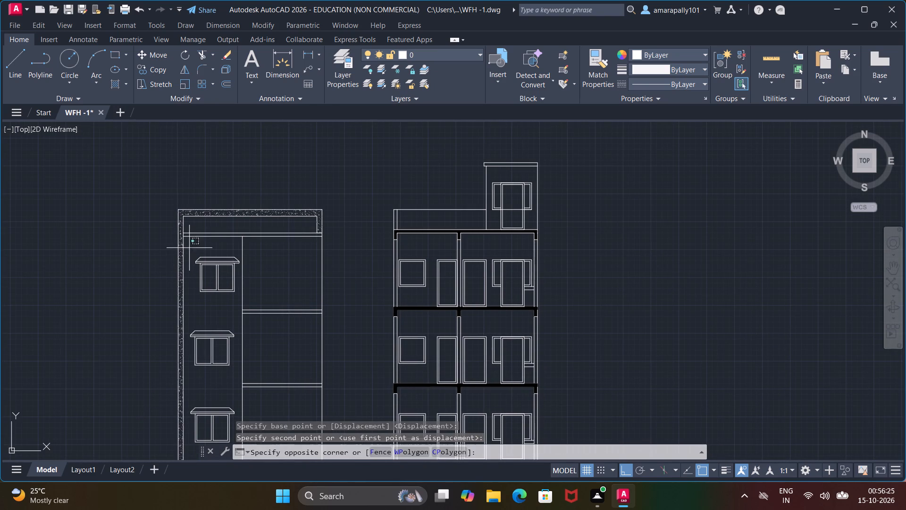
pyautogui.click(240, 306)
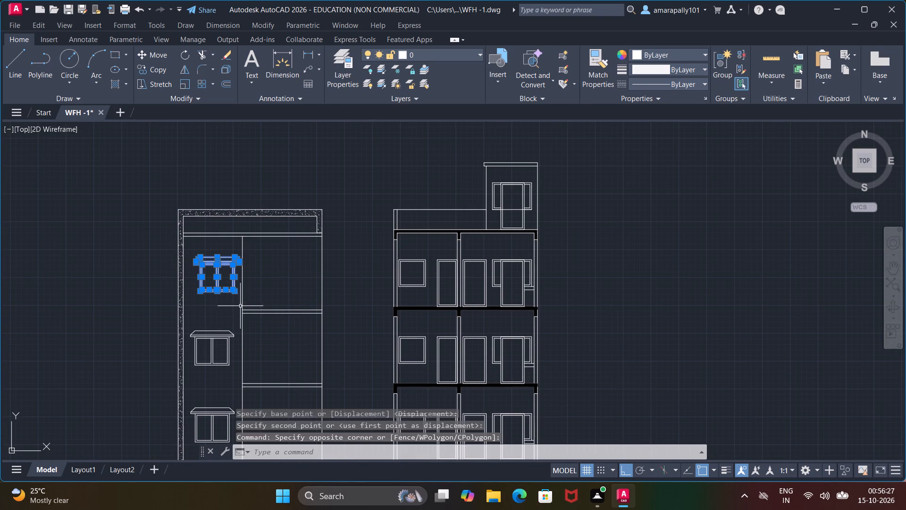
pyautogui.rightClick(229, 315)
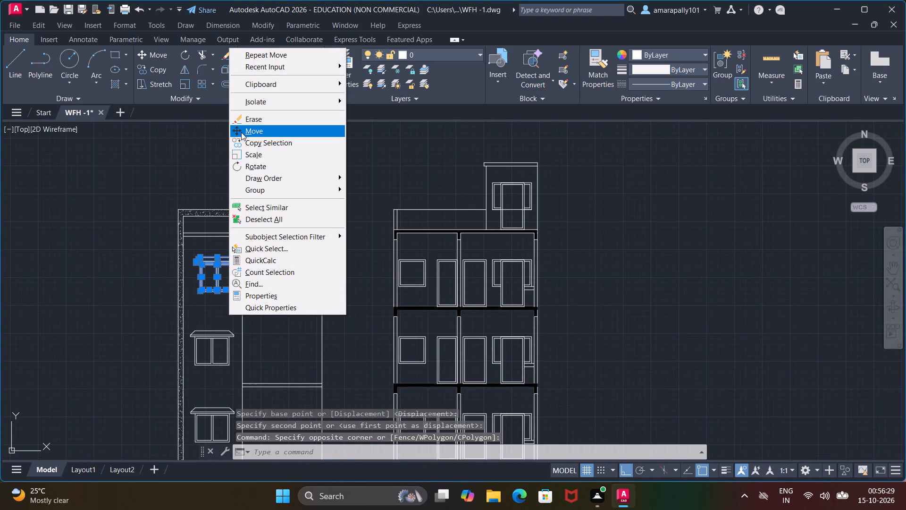
pyautogui.click(240, 131)
pyautogui.scroll(2, 196, 308)
pyautogui.click(201, 269)
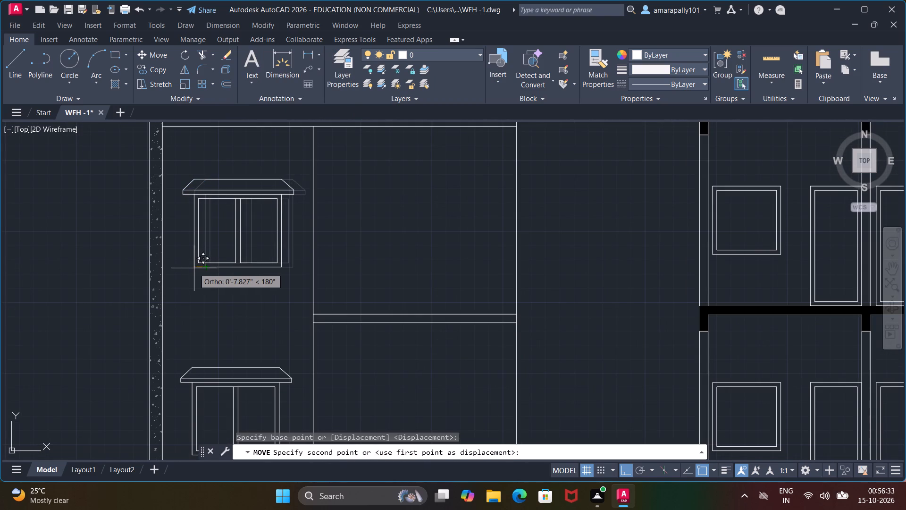
pyautogui.click(193, 269)
pyautogui.scroll(-2, 259, 274)
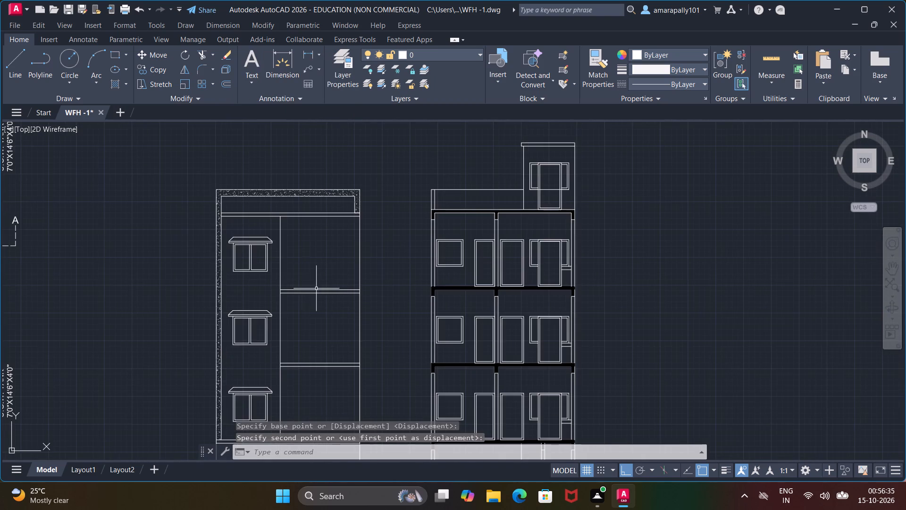
# Draw the headroom outline about 7'2" wide above the elevation's parapet at the plain-edge corner, level with the section's headroom top.
pyautogui.scroll(-3, 321, 289)
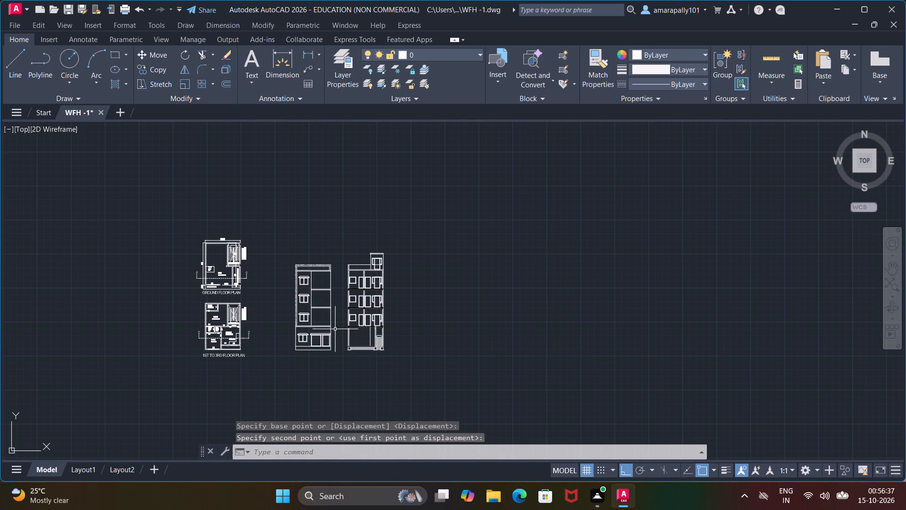
pyautogui.scroll(2, 330, 259)
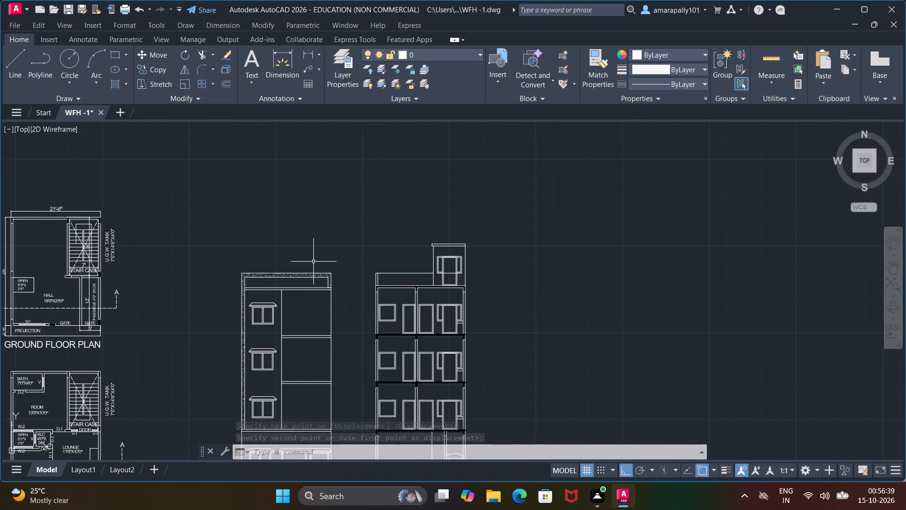
pyautogui.scroll(1, 313, 262)
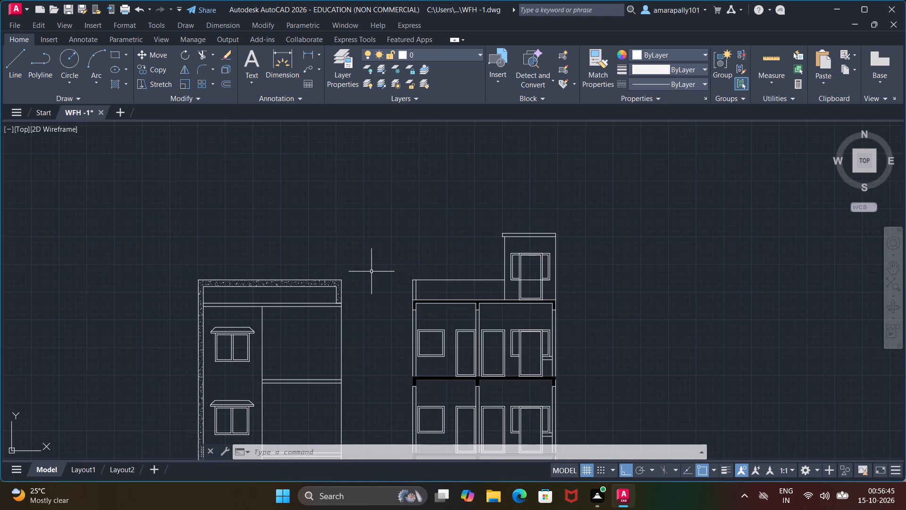
pyautogui.press('l')
pyautogui.press('Return')
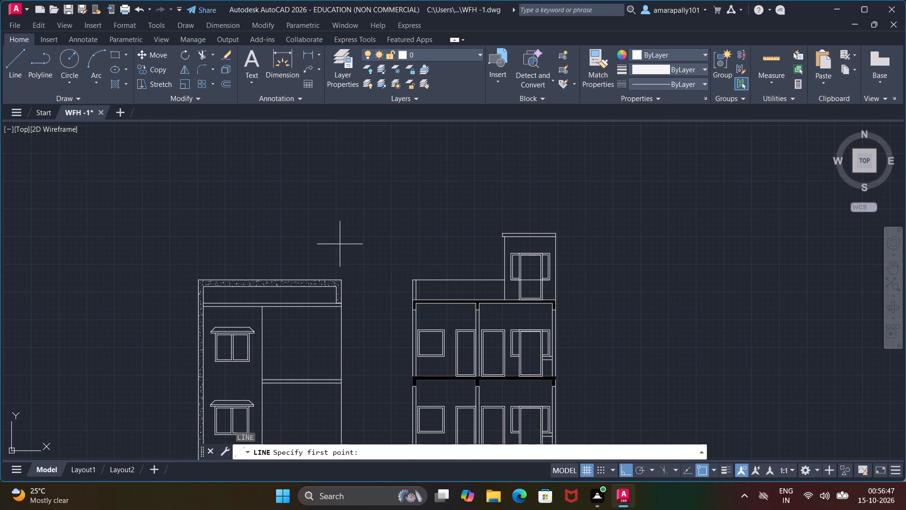
pyautogui.click(342, 280)
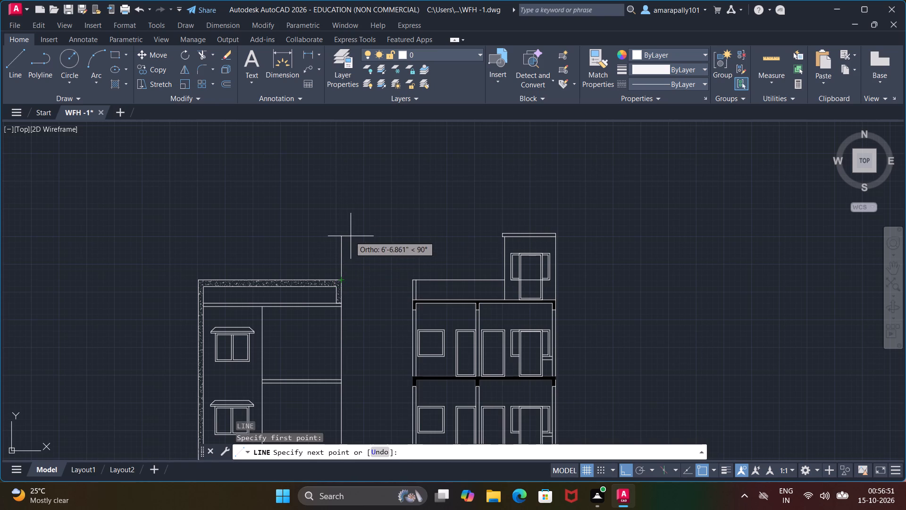
pyautogui.scroll(3, 490, 238)
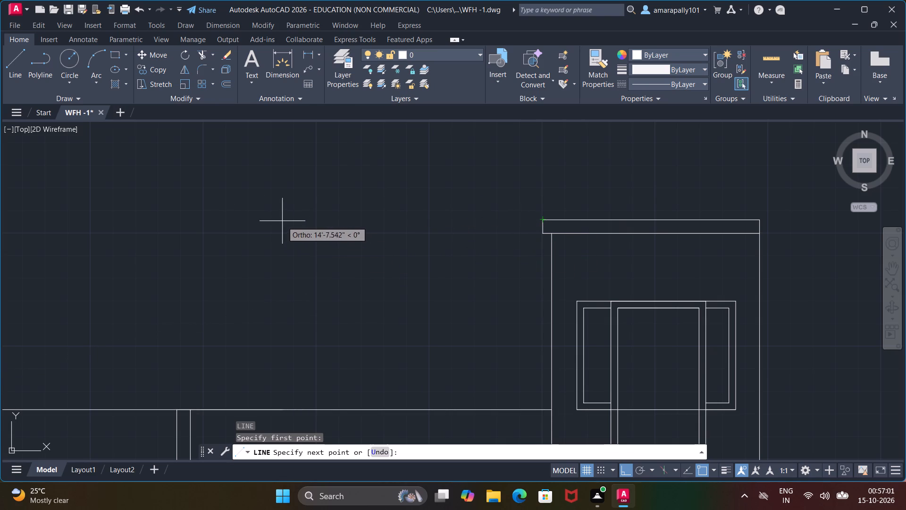
pyautogui.scroll(-2, 539, 216)
pyautogui.moveTo(544, 217); pyautogui.dragTo(584, 220, button='middle')
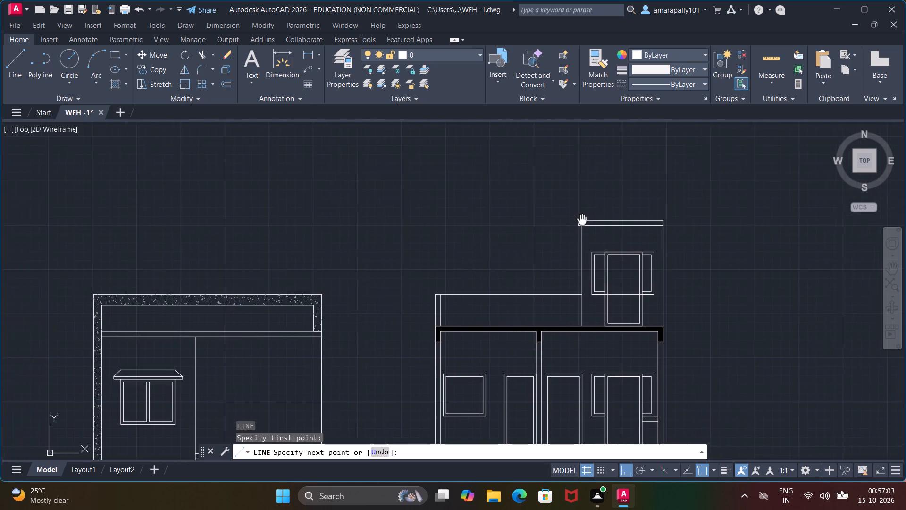
pyautogui.moveTo(584, 220); pyautogui.dragTo(658, 219, button='middle')
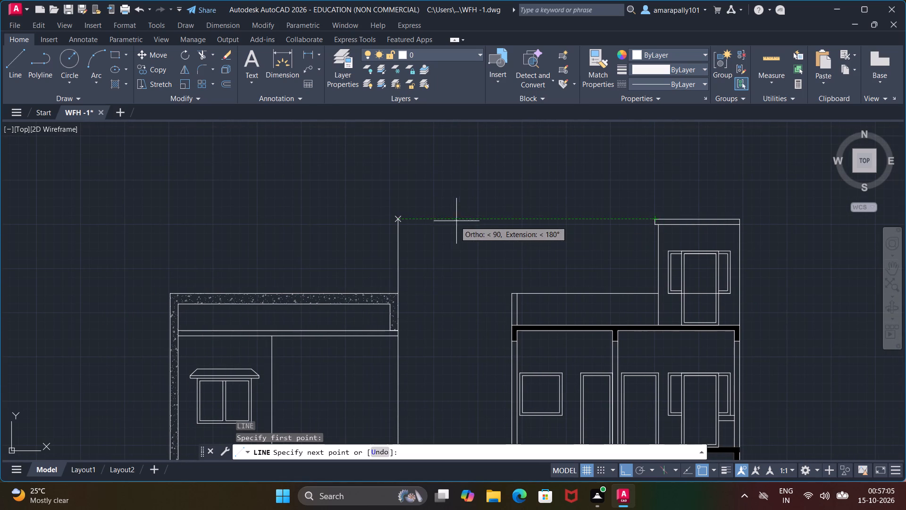
pyautogui.click(402, 219)
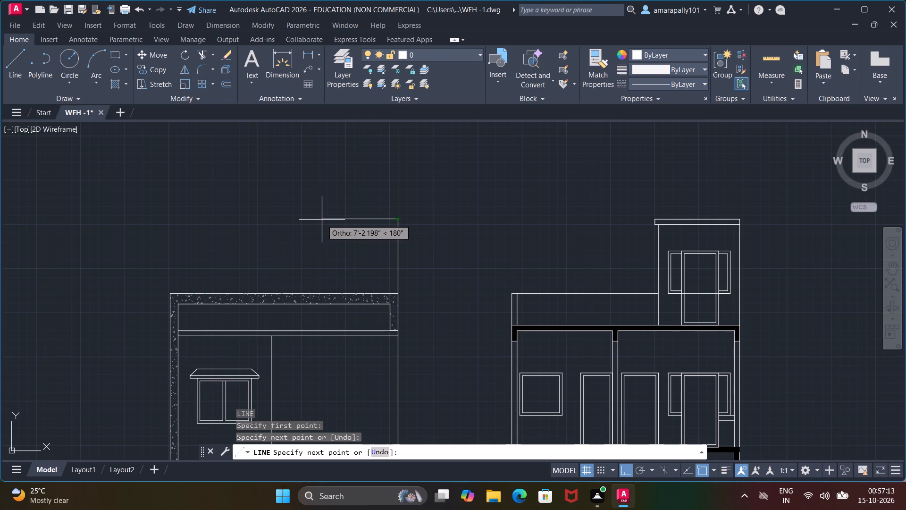
pyautogui.click(322, 220)
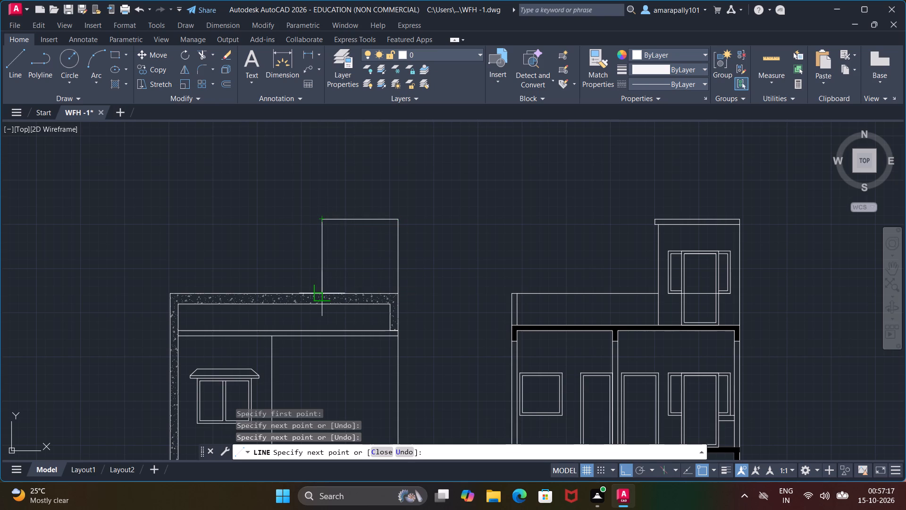
pyautogui.scroll(2, 319, 295)
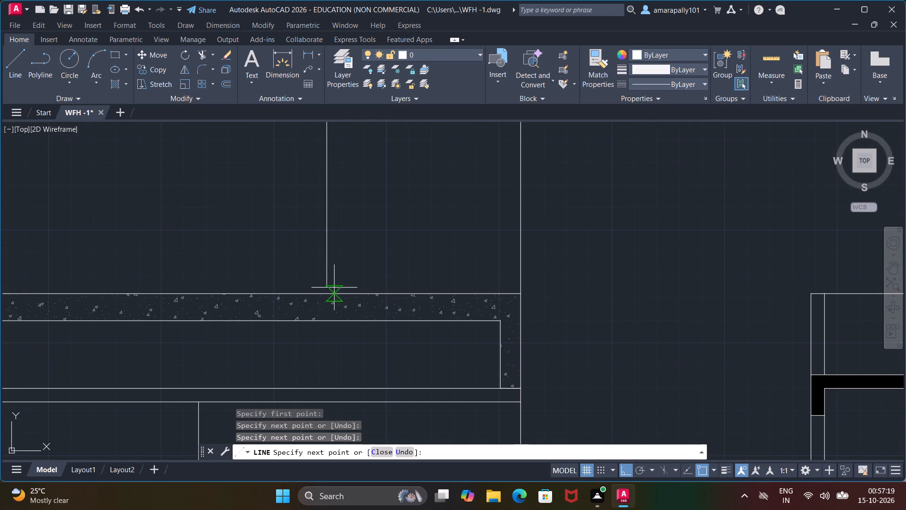
pyautogui.click(331, 295)
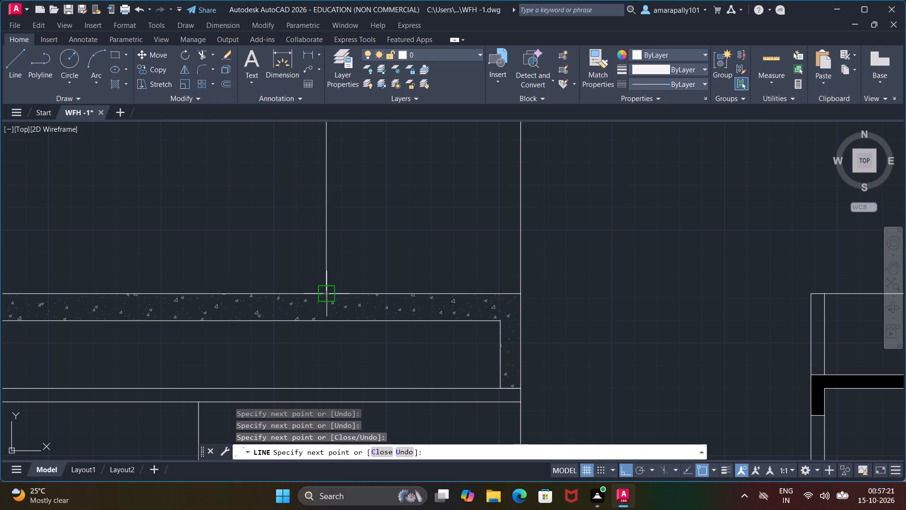
pyautogui.press('Escape')
pyautogui.scroll(-3, 334, 294)
pyautogui.press('Escape')
pyautogui.press('Escape')
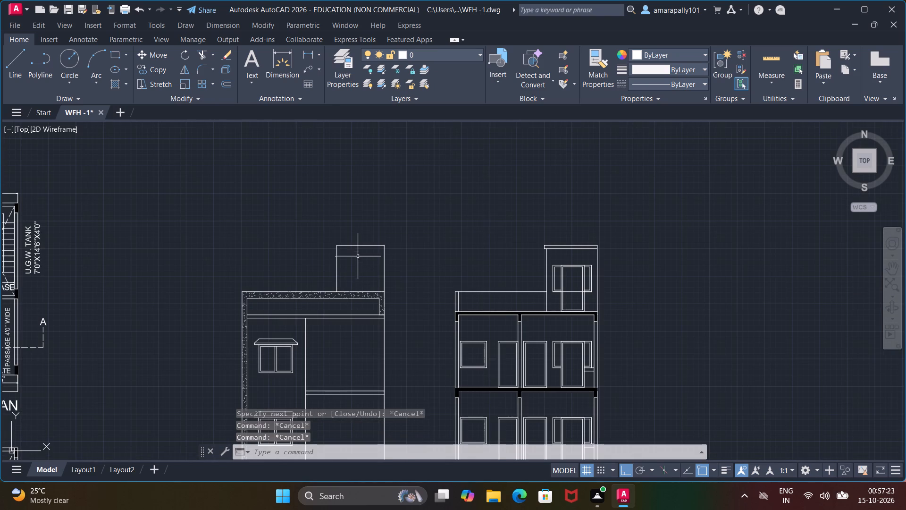
pyautogui.press('Escape')
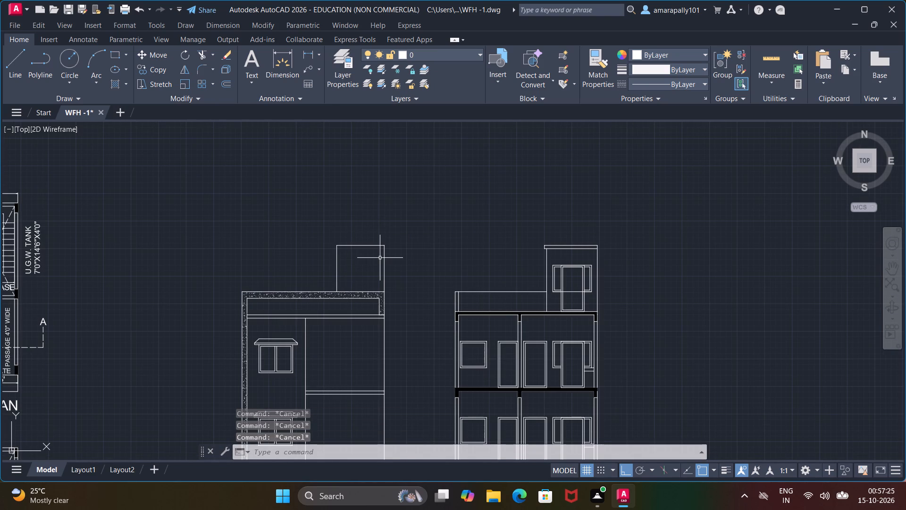
# Draw a 6" thick horizontal band across the headroom outline at about mid-height, between its two vertical sides.
pyautogui.press('l')
pyautogui.press('Return')
pyautogui.scroll(3, 377, 266)
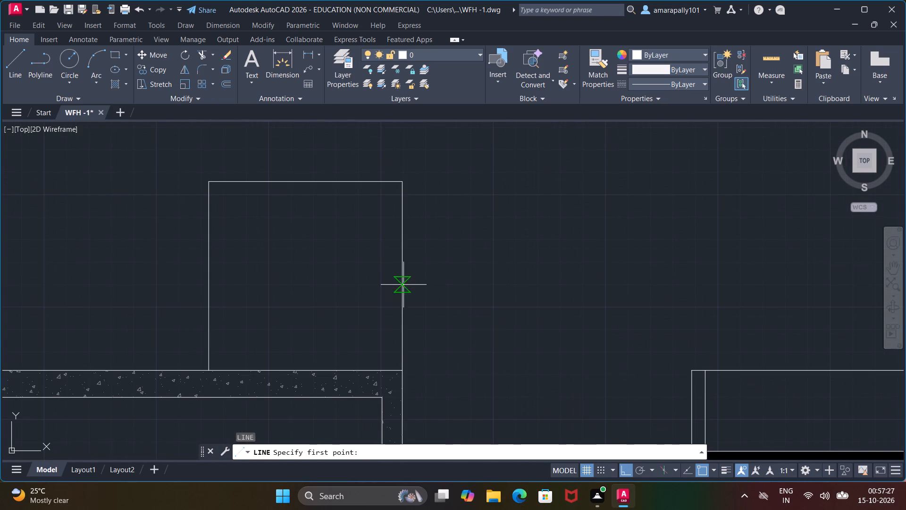
pyautogui.click(403, 287)
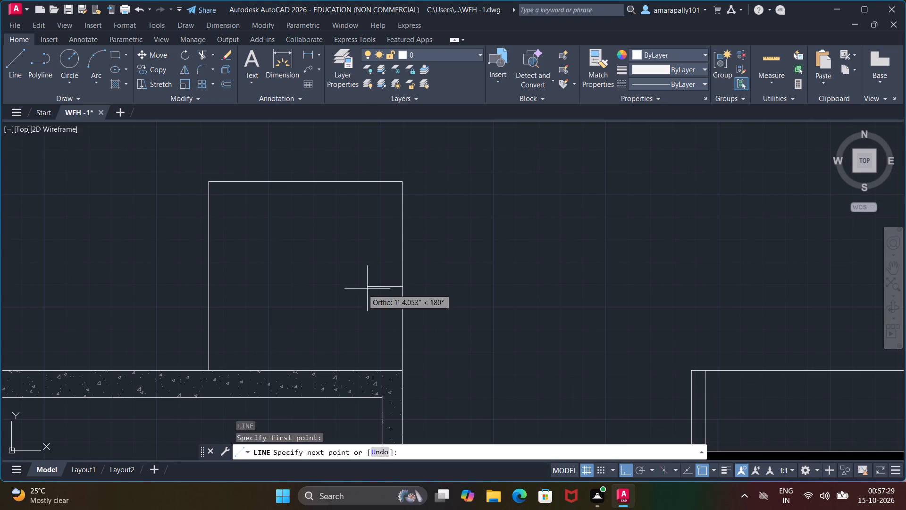
pyautogui.click(204, 288)
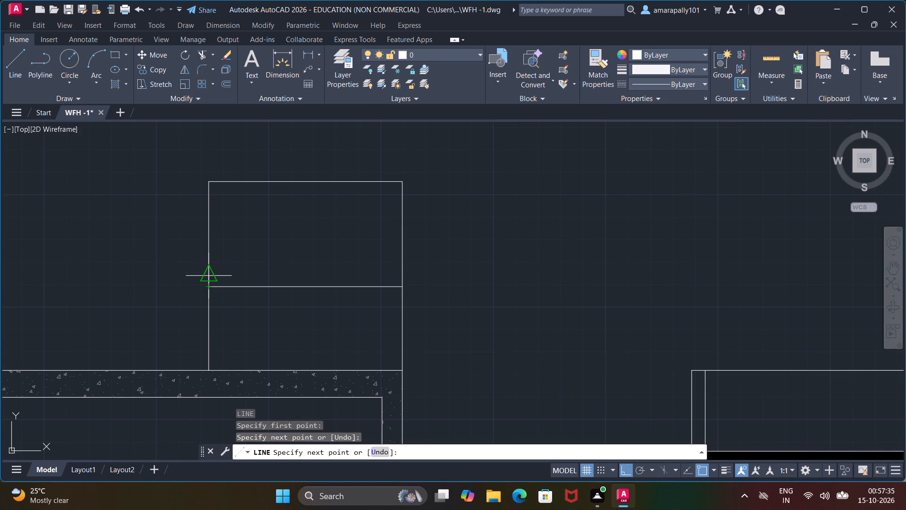
pyautogui.press('6')
pyautogui.hotkey('shift', '"')
pyautogui.press('Return')
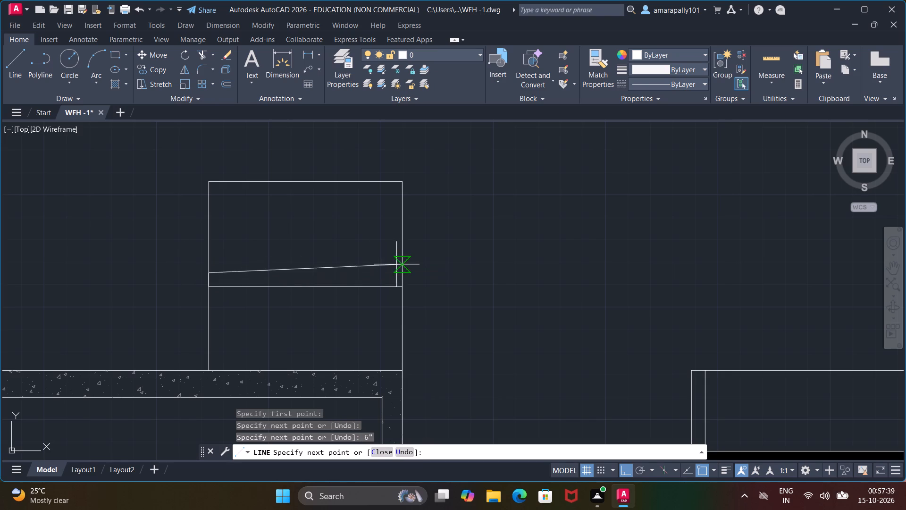
pyautogui.click(407, 275)
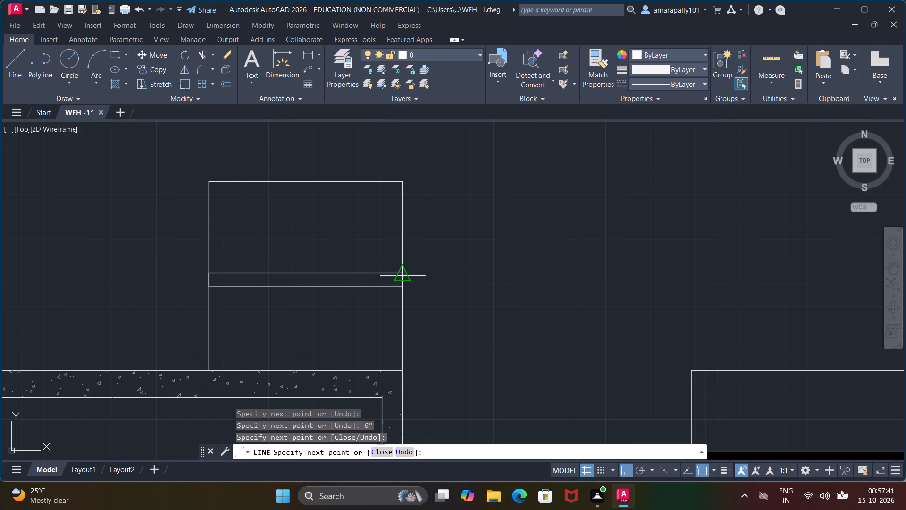
pyautogui.press('Escape')
pyautogui.press('Escape')
pyautogui.press('Escape')
pyautogui.press('Escape')
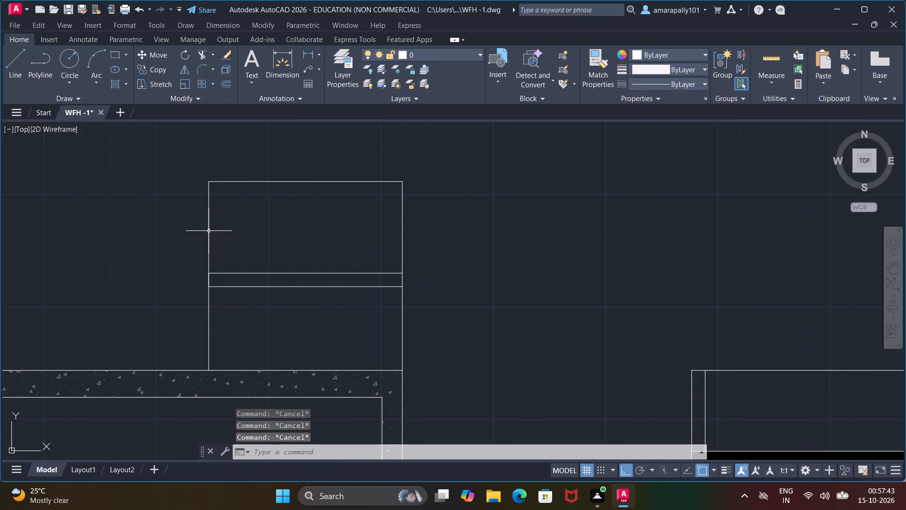
# Move the headroom's inner vertical side line a short distance inward, leaving the horizontal band projecting beyond it.
pyautogui.click(207, 231)
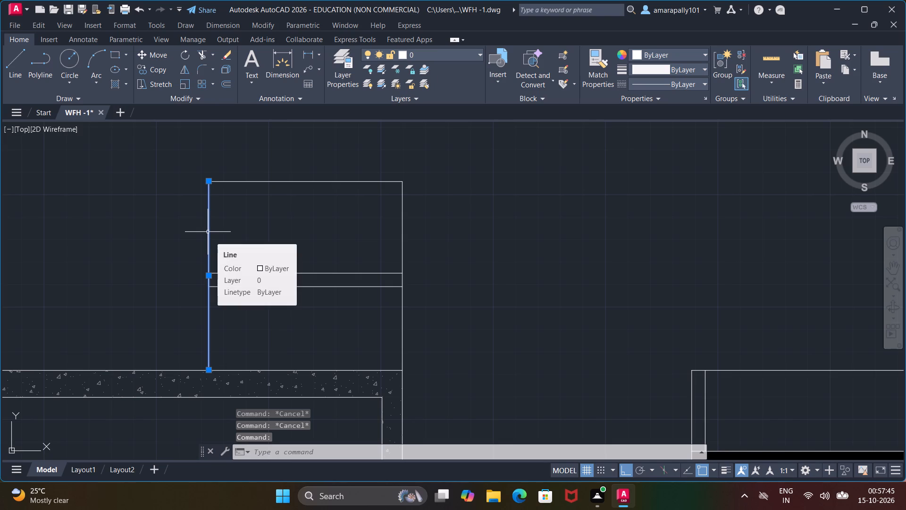
pyautogui.click(209, 275)
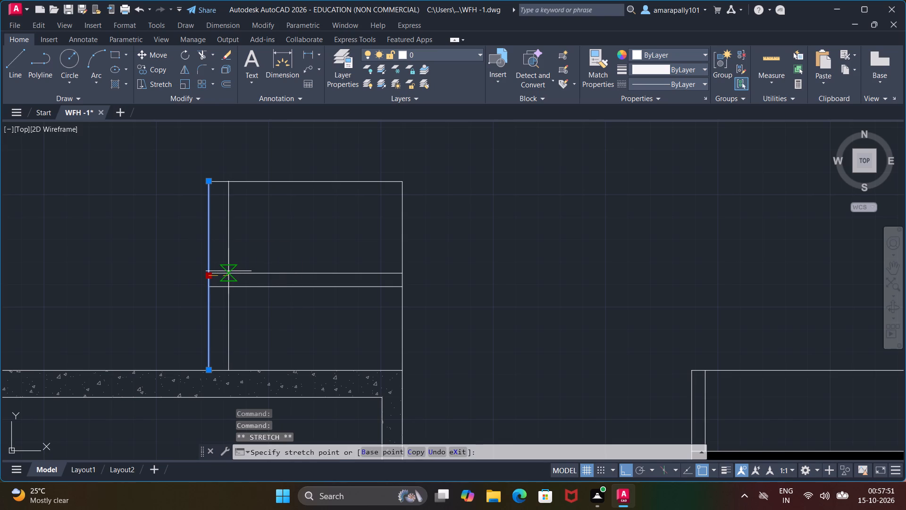
pyautogui.click(228, 271)
pyautogui.press('Escape')
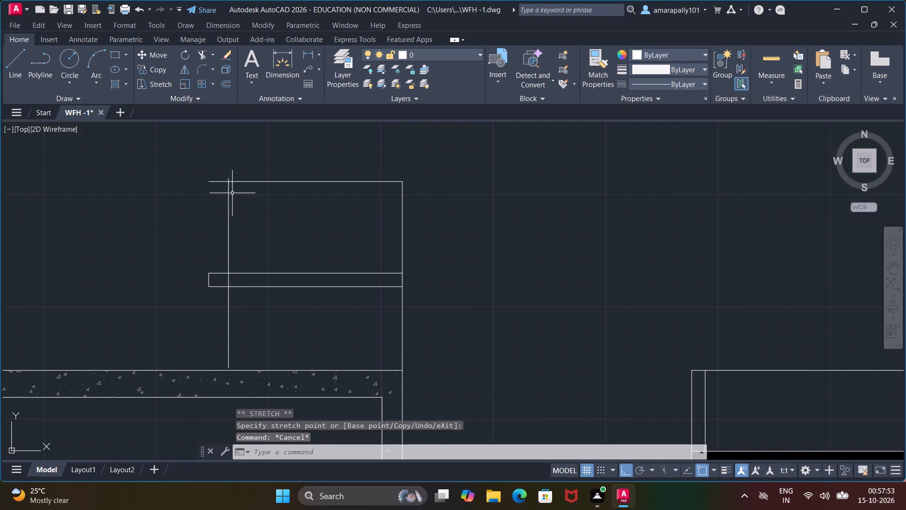
pyautogui.press('Escape')
pyautogui.press('Escape')
pyautogui.press('Escape')
pyautogui.press('Escape')
pyautogui.press('Escape')
pyautogui.press('Escape')
# Stretch the lower end of the moved headroom side line down to the top line of the hatched parapet.
pyautogui.scroll(3, 234, 214)
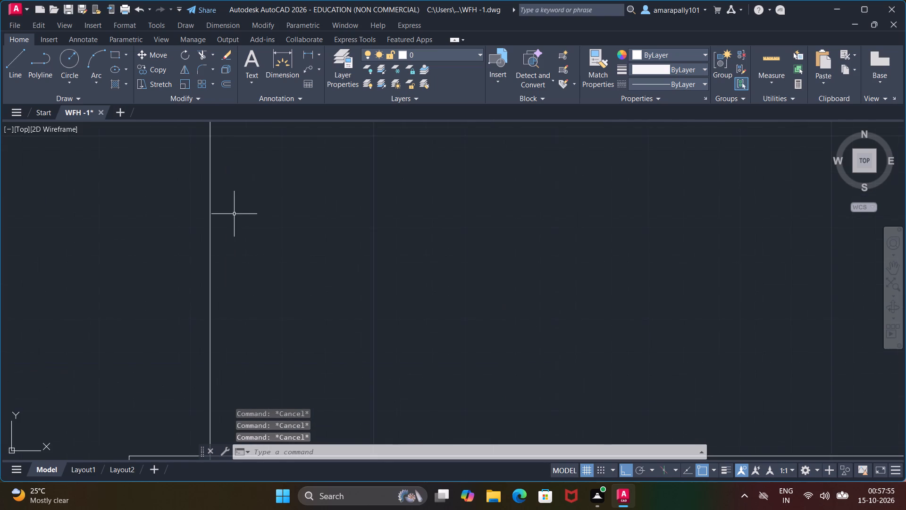
pyautogui.scroll(-3, 216, 179)
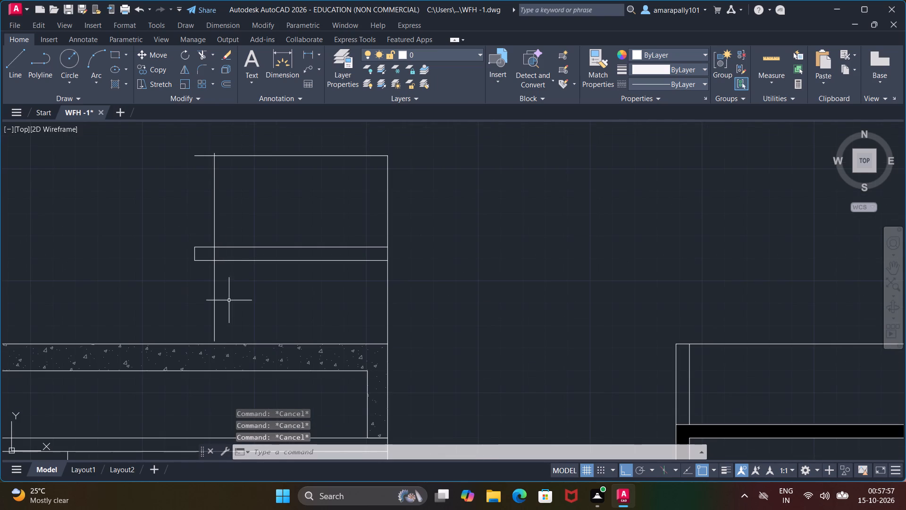
pyautogui.click(215, 328)
pyautogui.scroll(4, 217, 338)
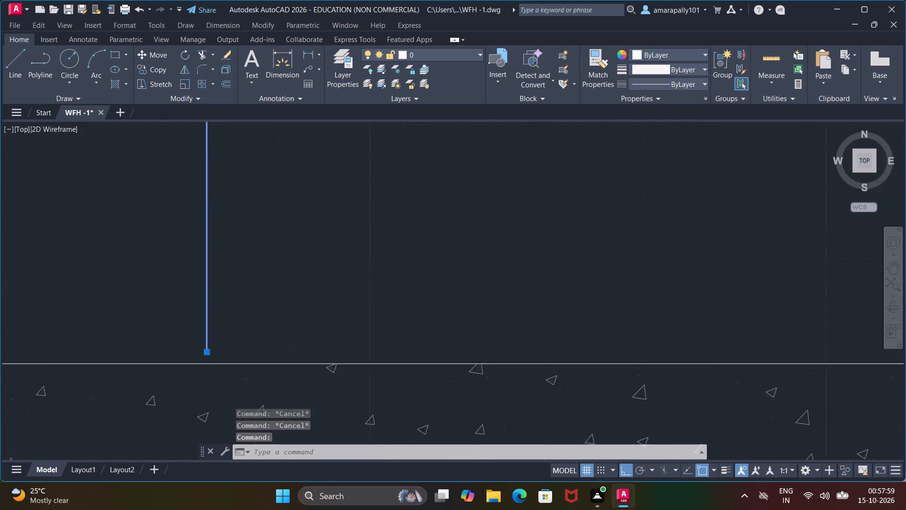
pyautogui.click(201, 362)
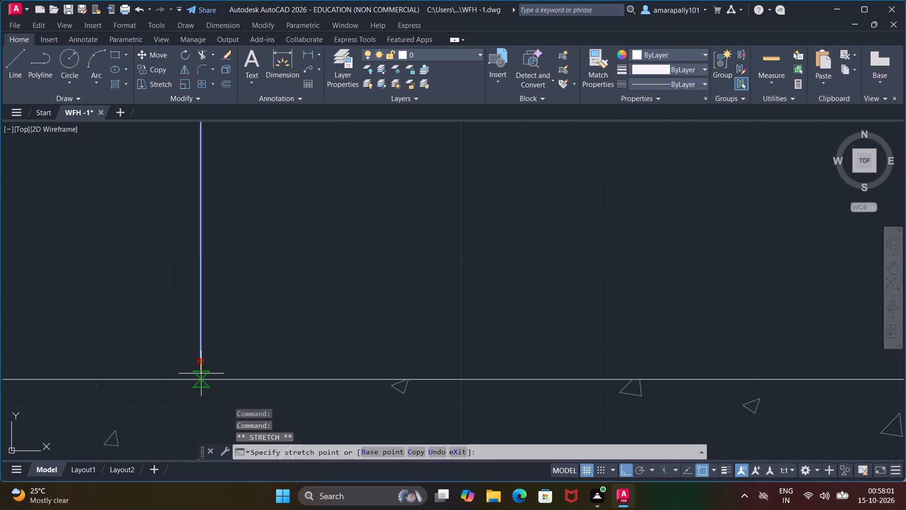
pyautogui.click(202, 380)
pyautogui.scroll(-4, 205, 358)
pyautogui.scroll(3, 215, 154)
pyautogui.press('Escape')
pyautogui.press('Escape')
pyautogui.press('Escape')
pyautogui.press('Escape')
pyautogui.press('Escape')
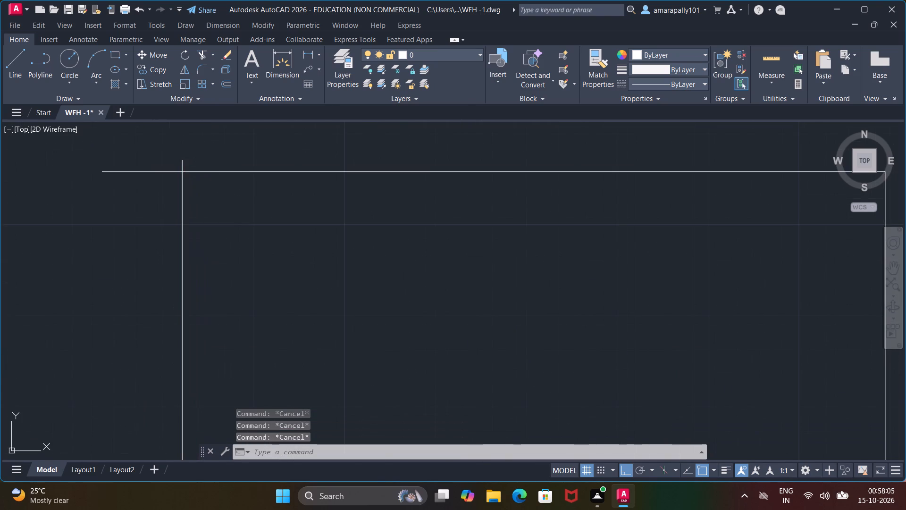
# Close the headroom's upper corner by shortening the side line to the top line and the top line back to the side line.
pyautogui.click(180, 168)
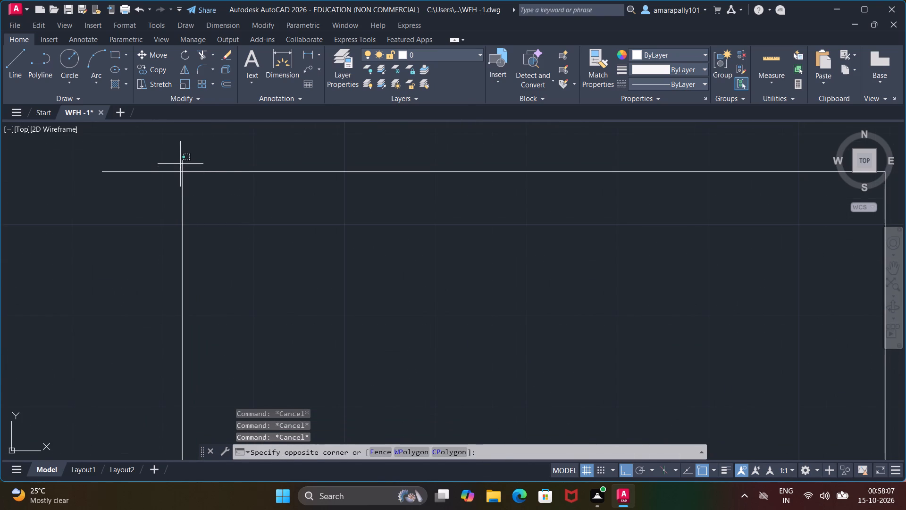
pyautogui.click(180, 164)
pyautogui.click(182, 167)
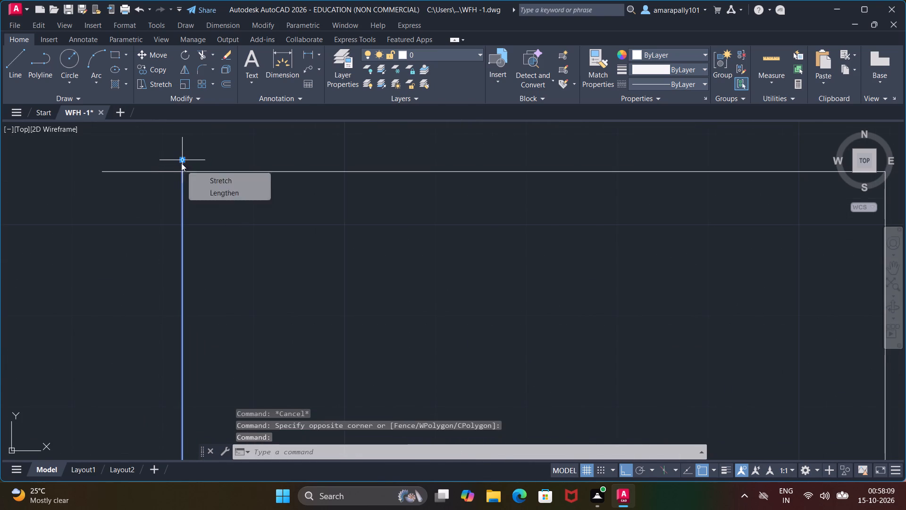
pyautogui.click(181, 163)
pyautogui.click(180, 170)
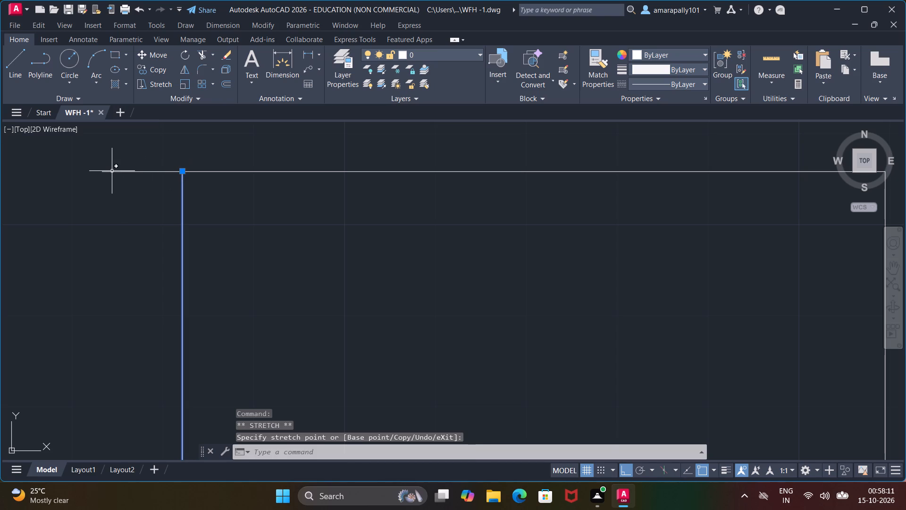
pyautogui.click(113, 173)
pyautogui.click(104, 170)
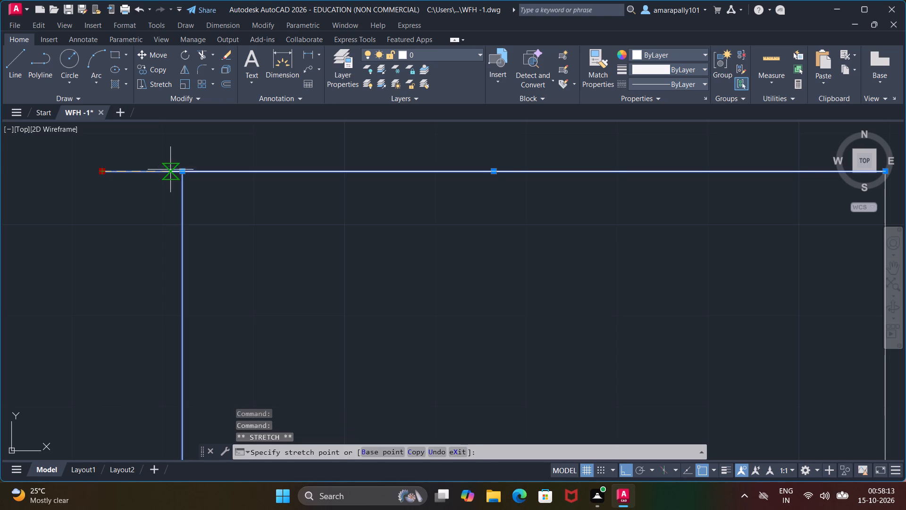
pyautogui.click(180, 171)
pyautogui.scroll(-3, 185, 171)
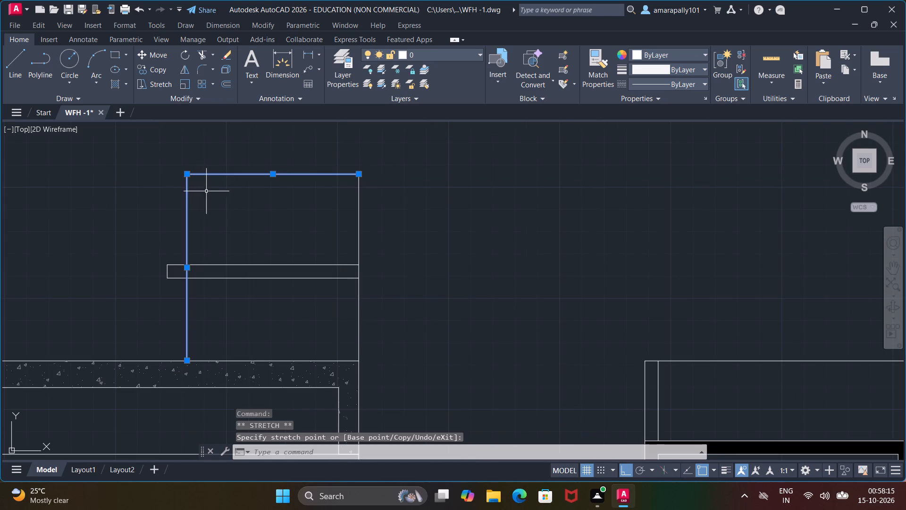
pyautogui.press('Escape')
pyautogui.press('Escape')
pyautogui.press('Escape')
pyautogui.press('Escape')
pyautogui.press('Escape')
pyautogui.press('Escape')
pyautogui.press('Escape')
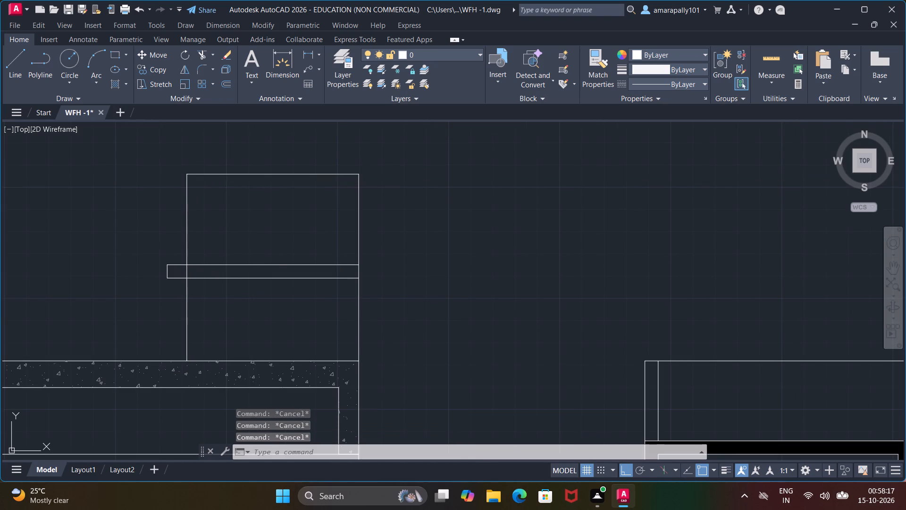
pyautogui.press('Escape')
# Trim the part of the headroom's side line that crosses the 6" horizontal band.
pyautogui.write('TR')
pyautogui.press('Return')
pyautogui.press('Return')
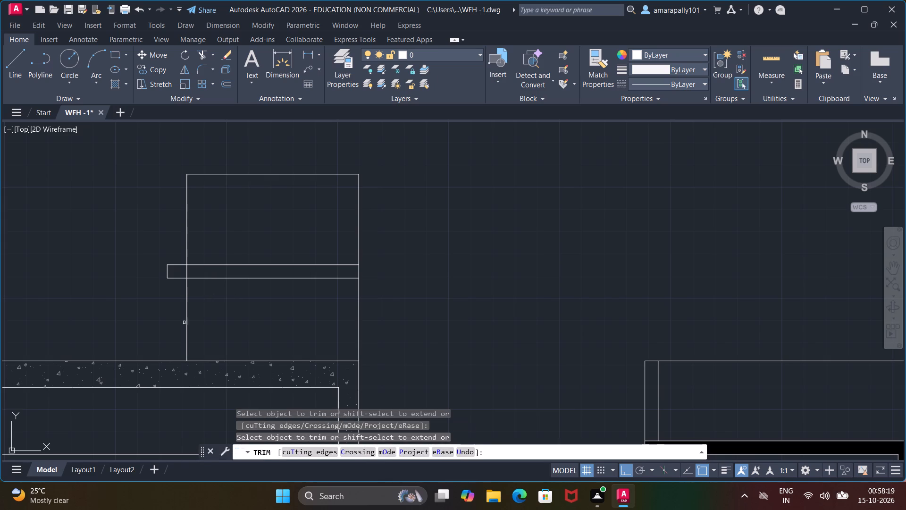
pyautogui.click(188, 270)
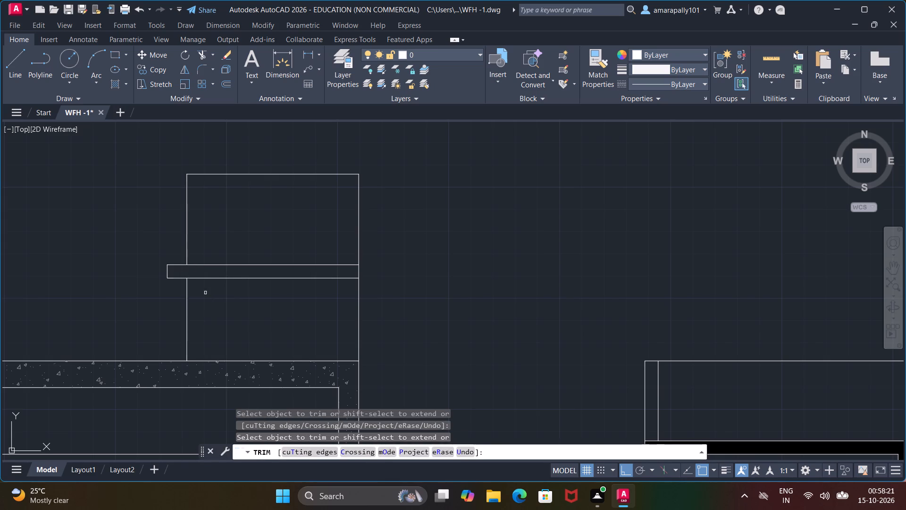
pyautogui.scroll(-2, 205, 293)
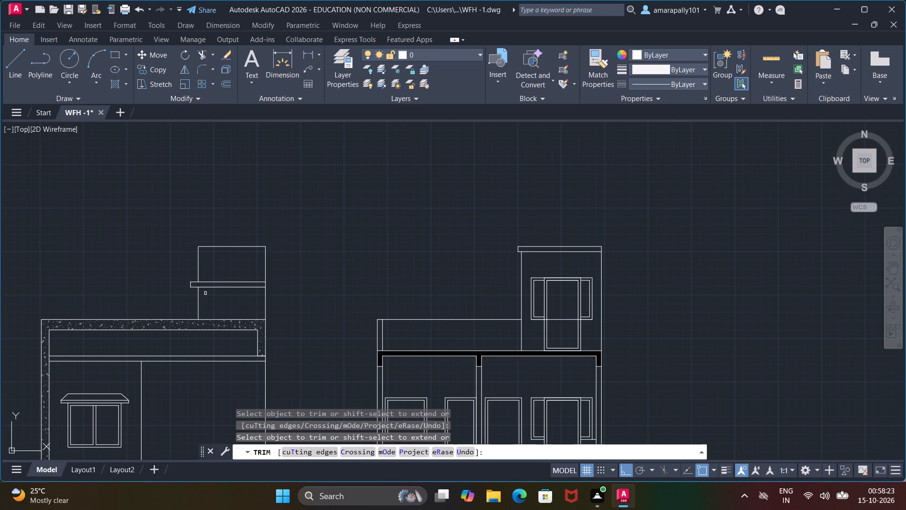
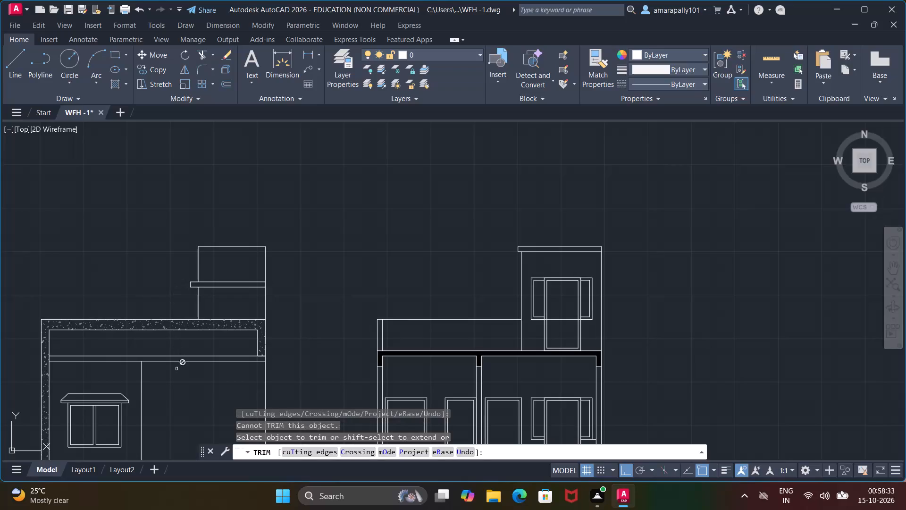
# Draw a horizontal line about 3'-10" long just above the bottom inner frame line of the wider ground-floor door in the elevation.
pyautogui.scroll(-2, 181, 369)
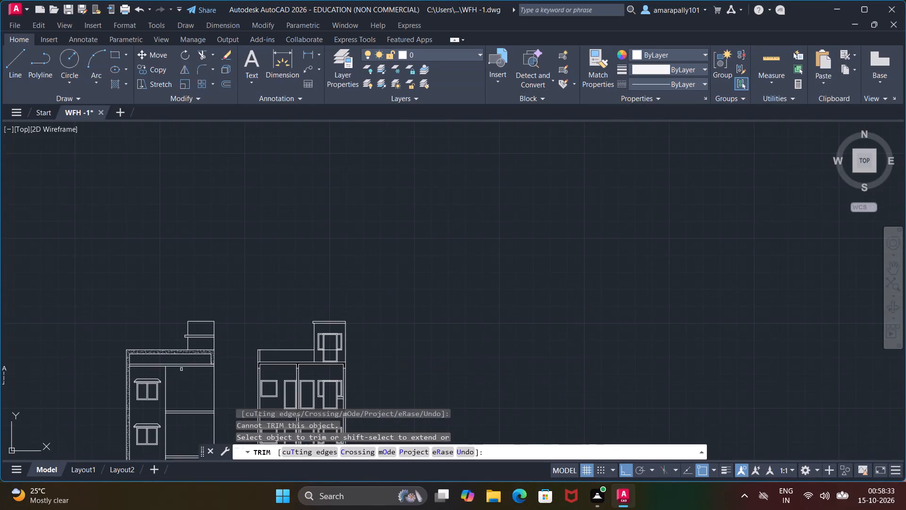
pyautogui.moveTo(176, 382); pyautogui.dragTo(190, 261, button='middle')
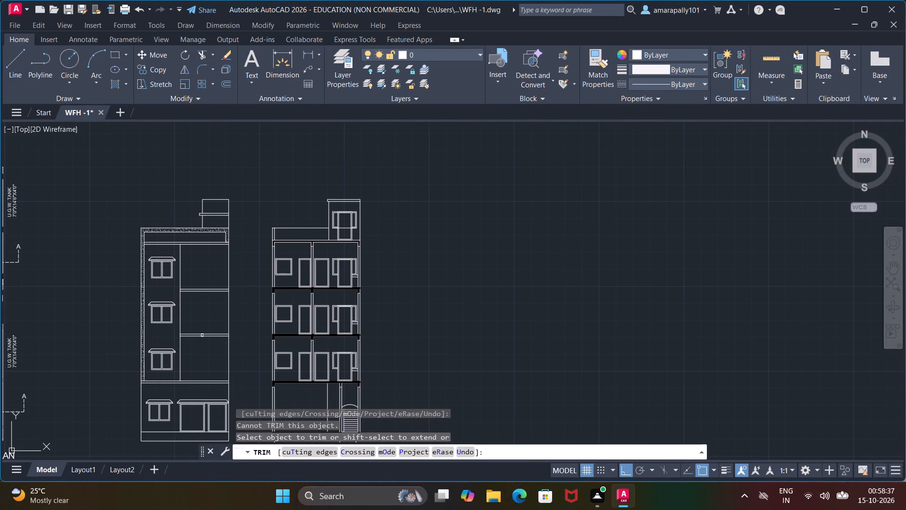
pyautogui.scroll(1, 193, 360)
pyautogui.moveTo(193, 360); pyautogui.dragTo(221, 187, button='middle')
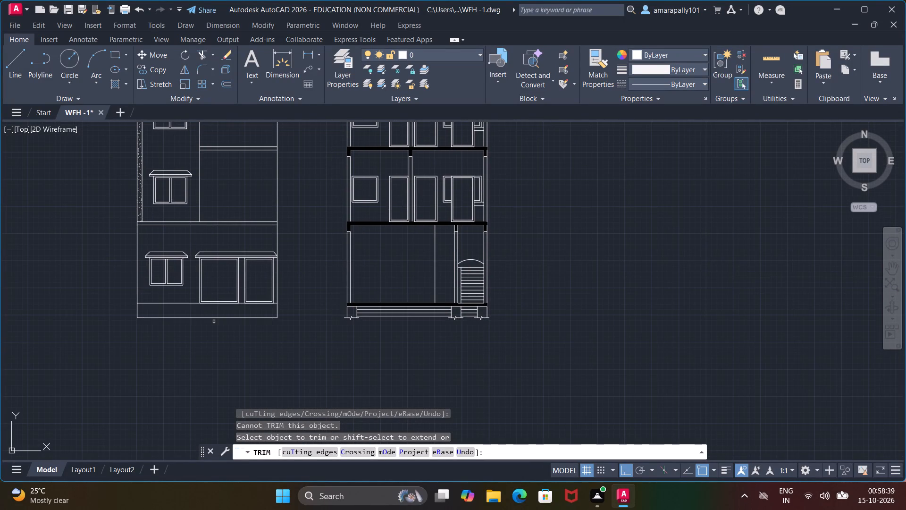
pyautogui.press('Escape')
pyautogui.press('Escape')
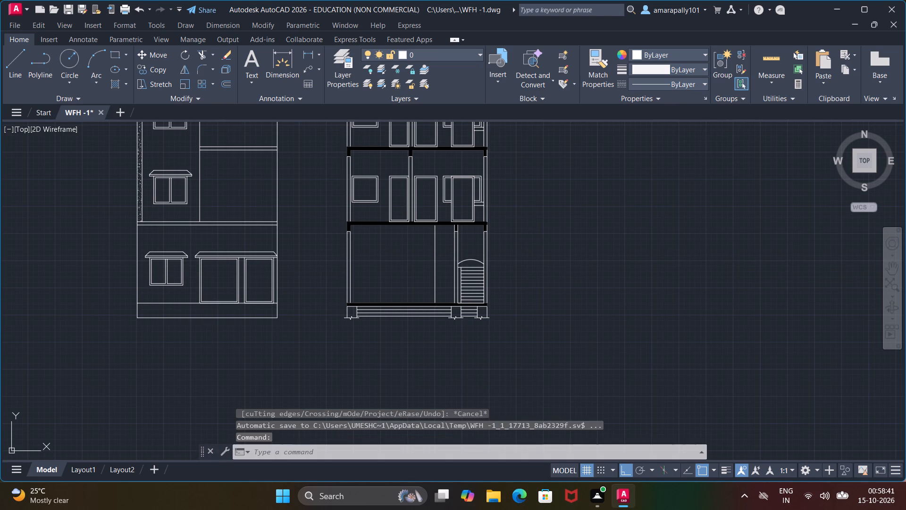
pyautogui.press('Escape')
pyautogui.press('Escape')
pyautogui.press('Escape')
pyautogui.press('Escape')
pyautogui.press('l')
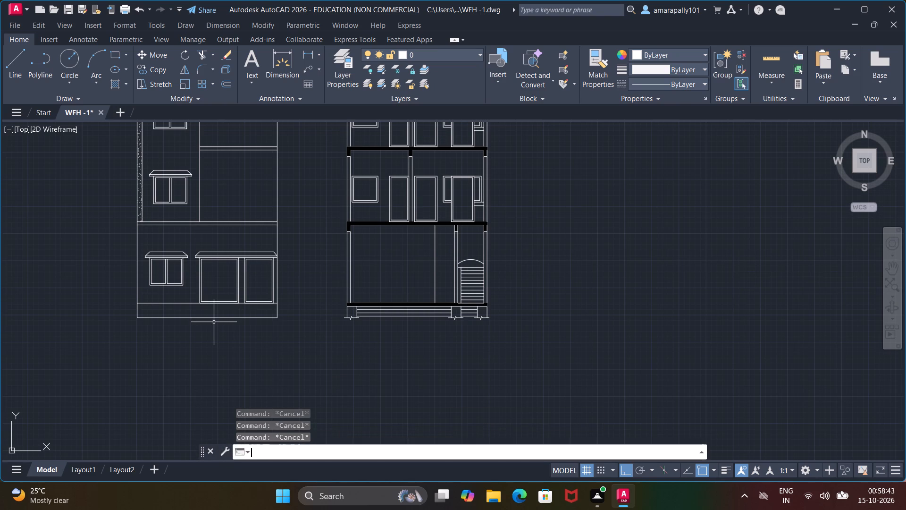
pyautogui.press('Return')
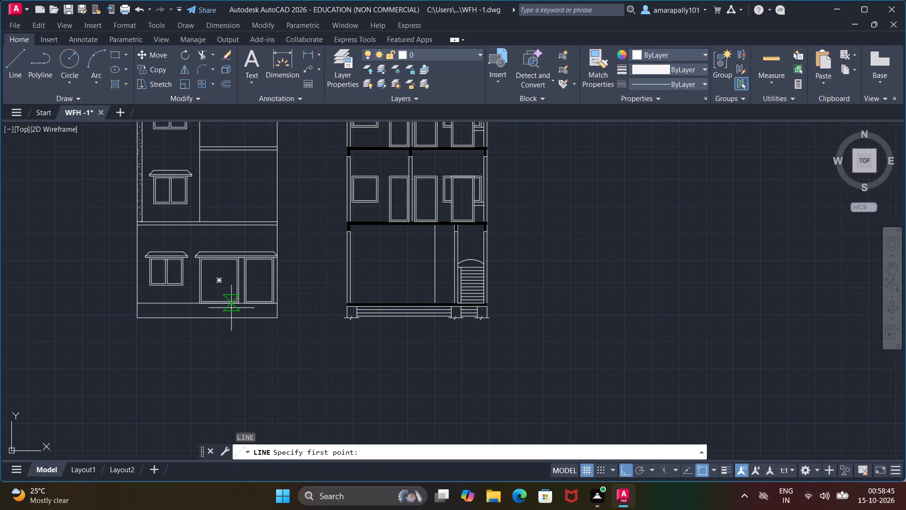
pyautogui.scroll(4, 231, 307)
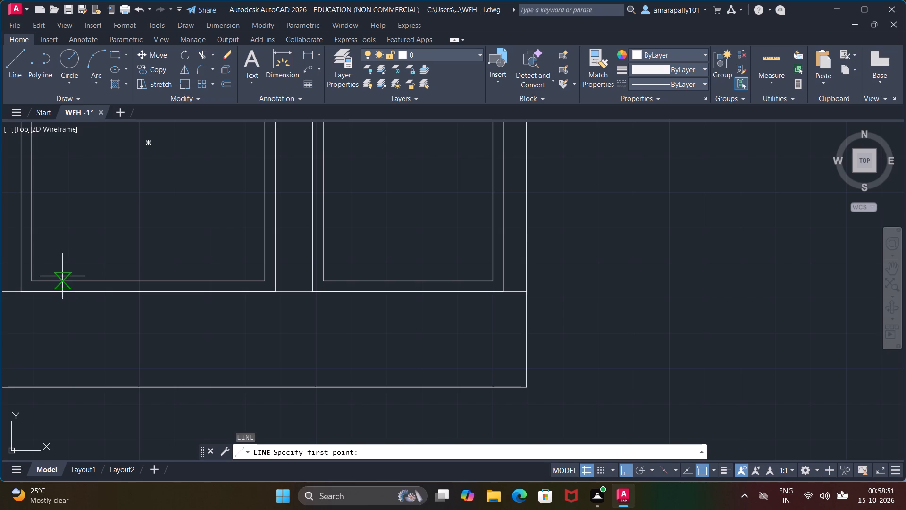
pyautogui.click(63, 276)
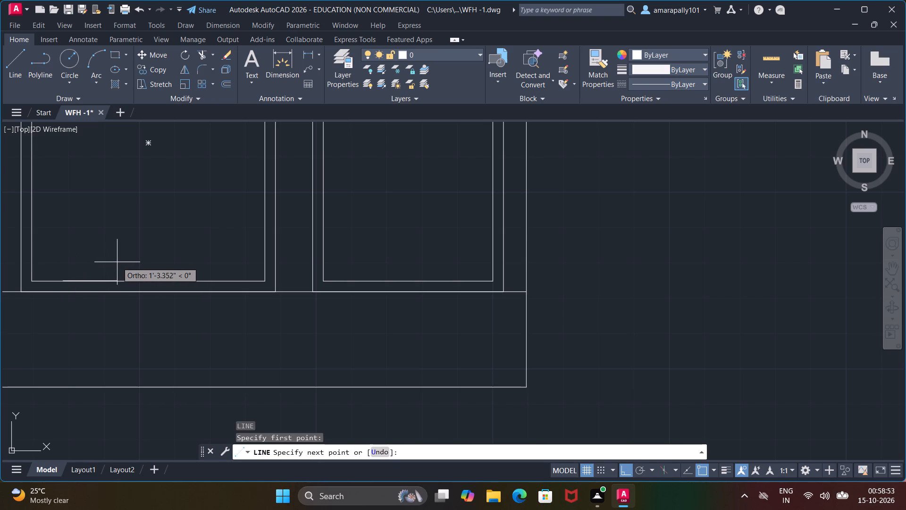
pyautogui.hotkey('ctrl', 'z')
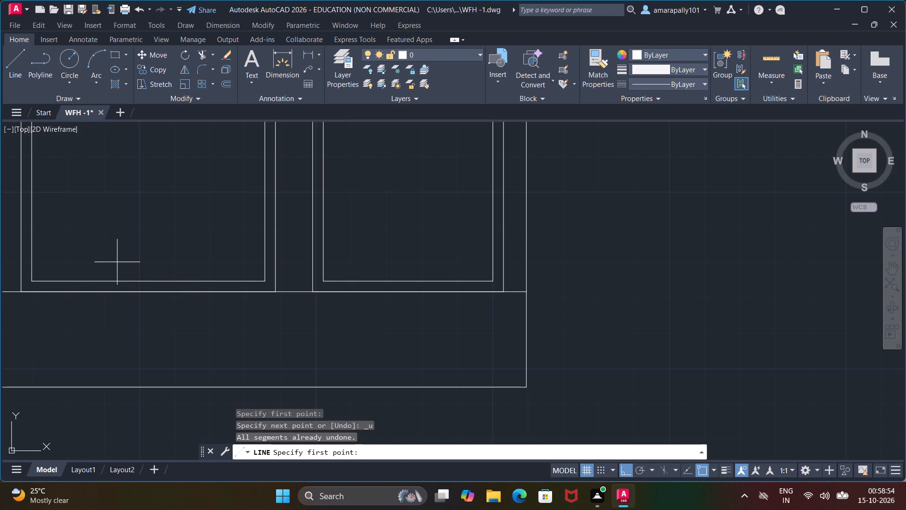
pyautogui.press('l')
pyautogui.press('Return')
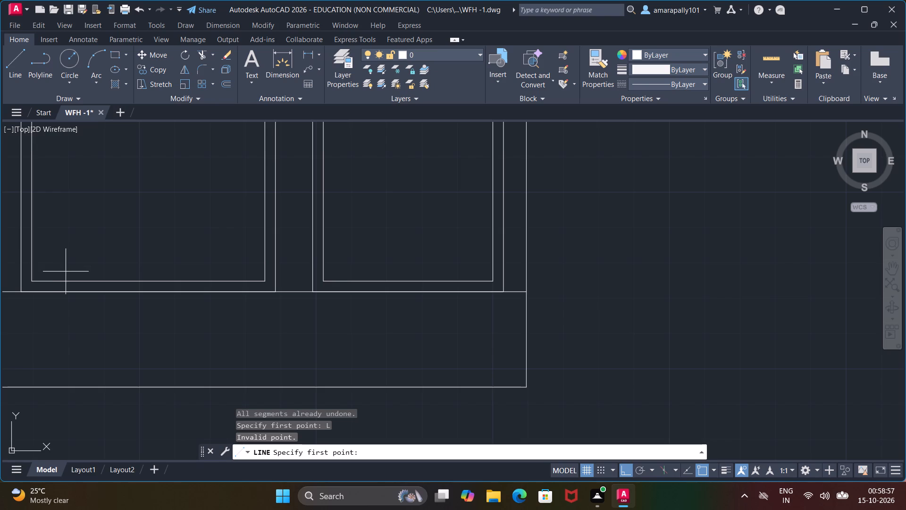
pyautogui.click(69, 272)
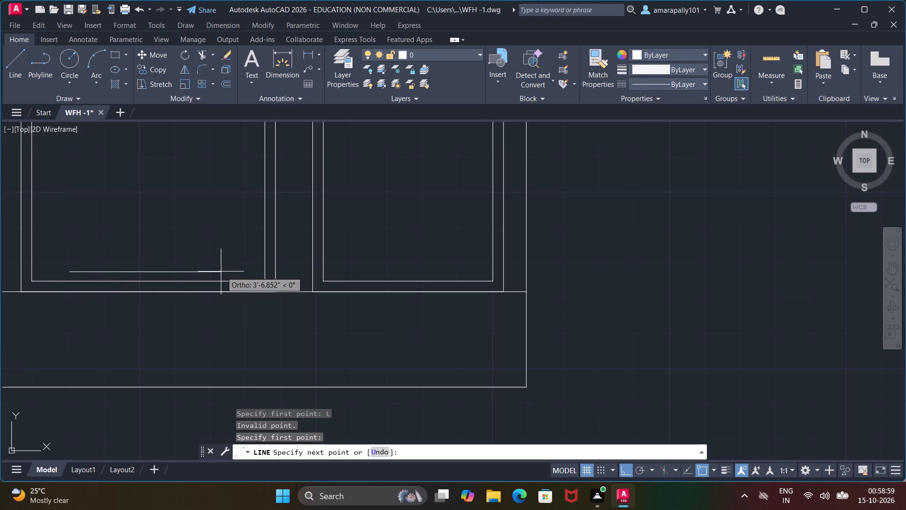
pyautogui.click(232, 270)
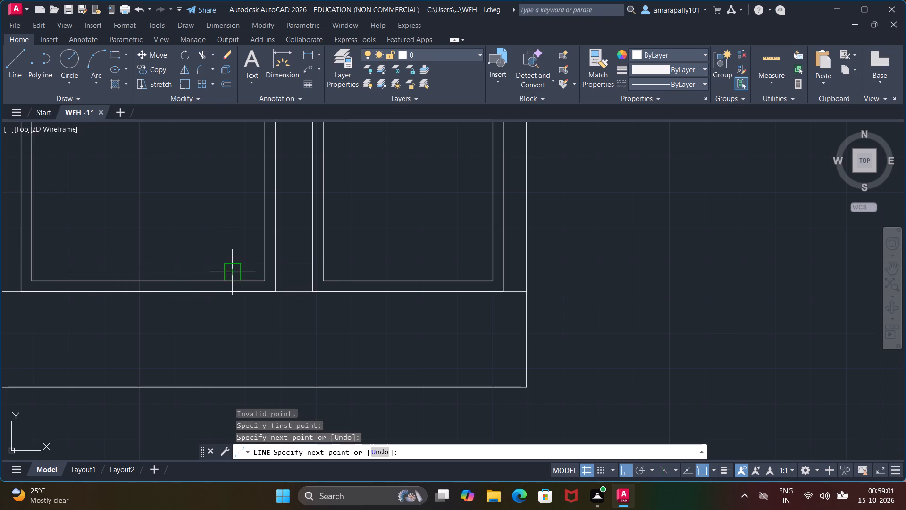
# Continue the line vertically up about 4'-7" from its right end to form the door panel's right side.
pyautogui.moveTo(214, 172); pyautogui.dragTo(215, 343, button='middle')
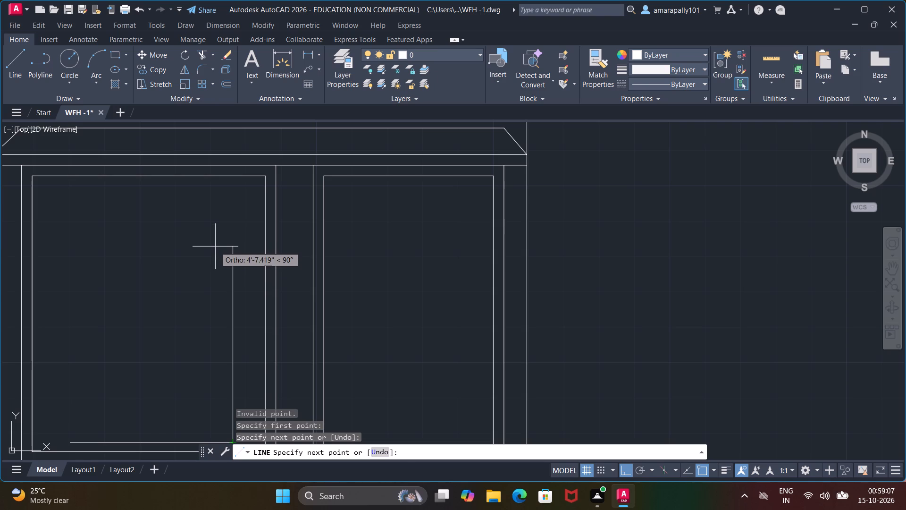
pyautogui.click(215, 246)
pyautogui.press('Escape')
pyautogui.press('Escape')
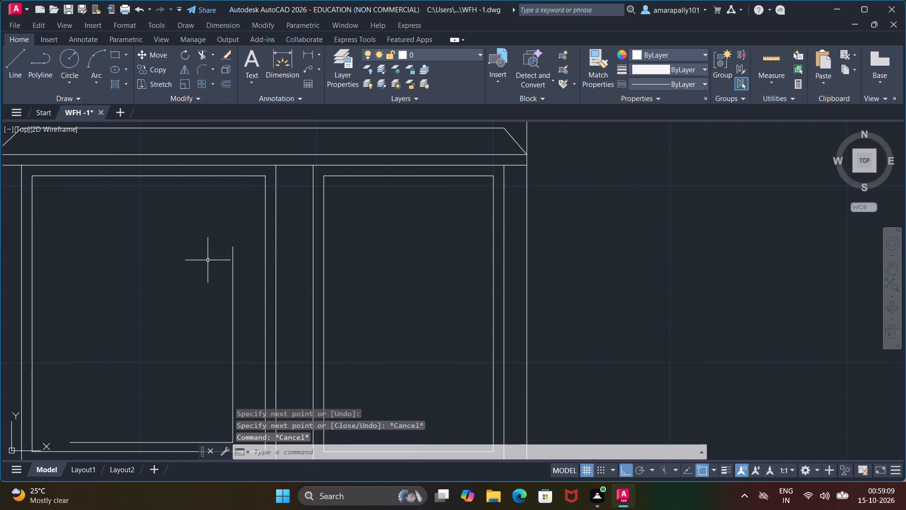
pyautogui.press('Escape')
pyautogui.press('Escape')
# Draw the panel's left side about 4'-8" high from the bottom line's free end, with a top line running slightly past the right side.
pyautogui.press('l')
pyautogui.press('Return')
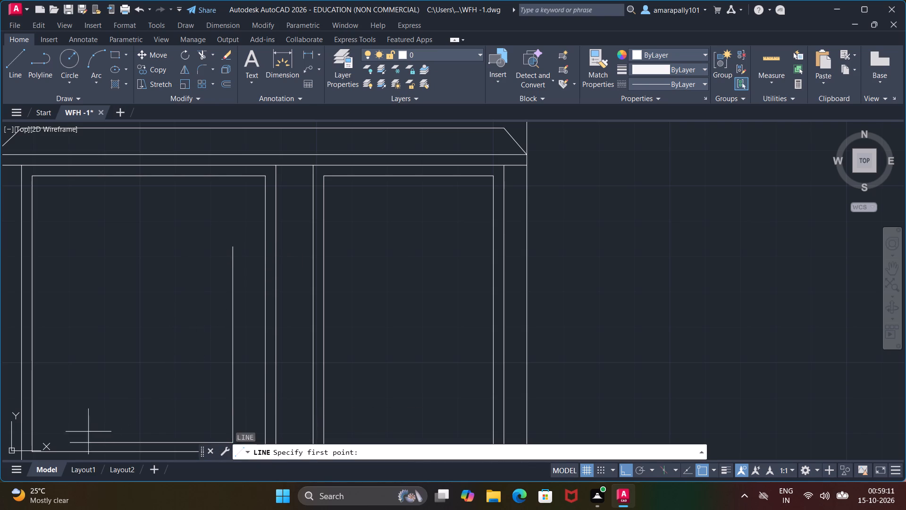
pyautogui.moveTo(71, 440); pyautogui.dragTo(70, 435)
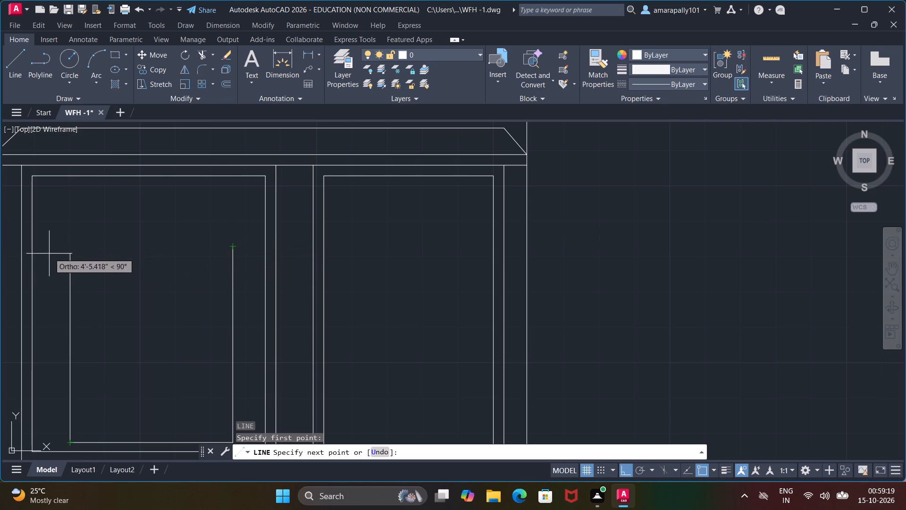
pyautogui.click(73, 243)
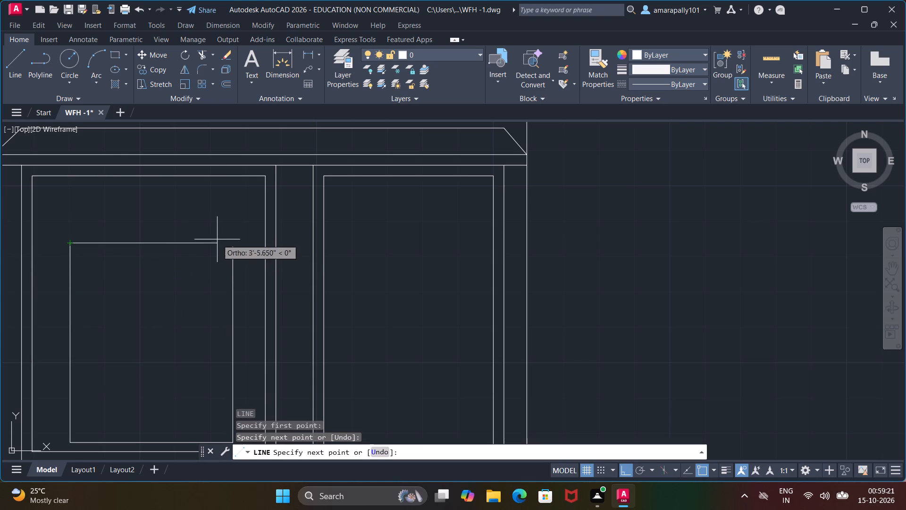
pyautogui.scroll(4, 225, 249)
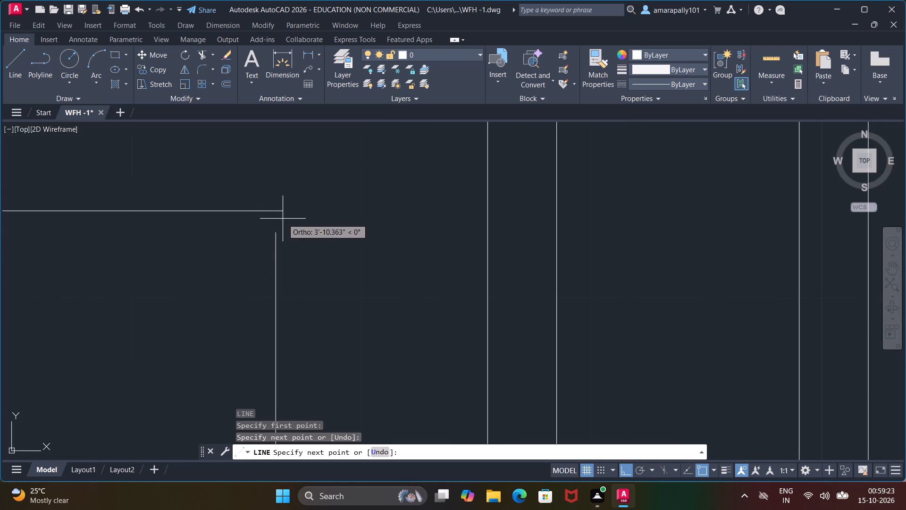
pyautogui.click(285, 218)
pyautogui.press('Escape')
pyautogui.press('Escape')
pyautogui.press('Escape')
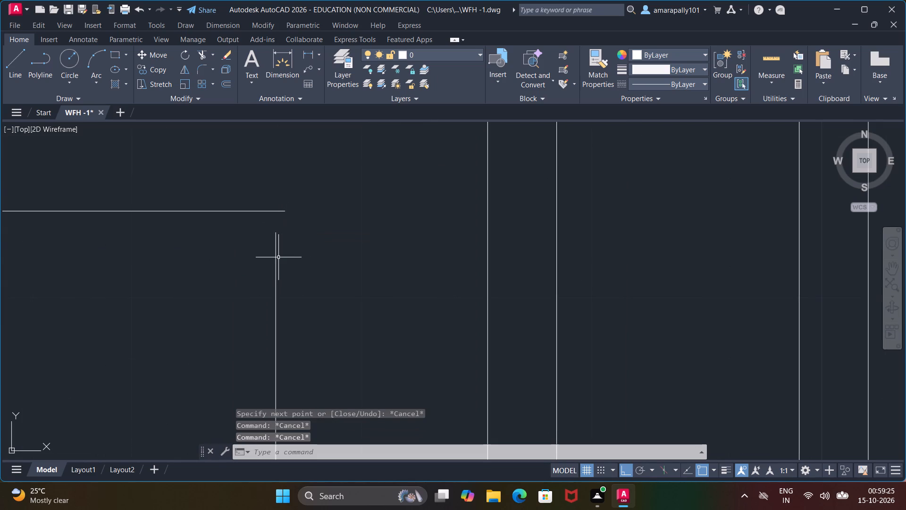
# Stretch the upper end of the panel's right side line up to the top line.
pyautogui.click(275, 259)
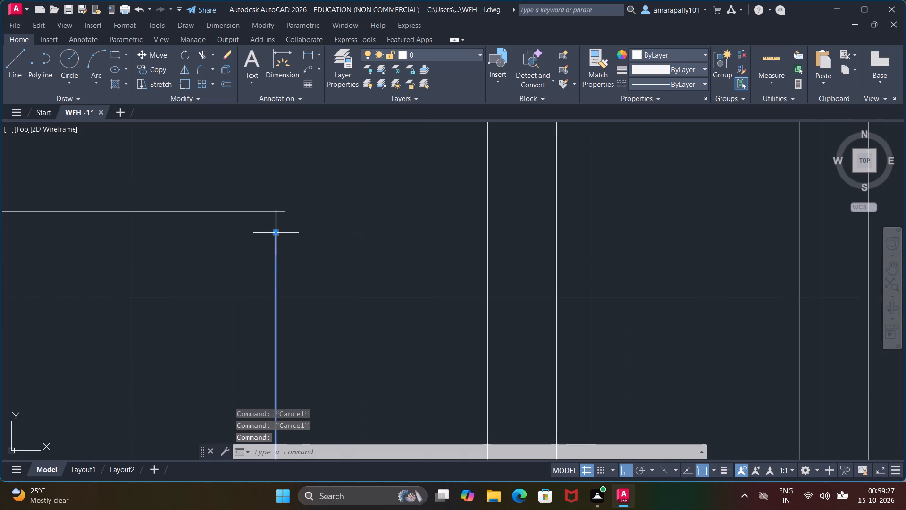
pyautogui.click(276, 233)
pyautogui.click(272, 213)
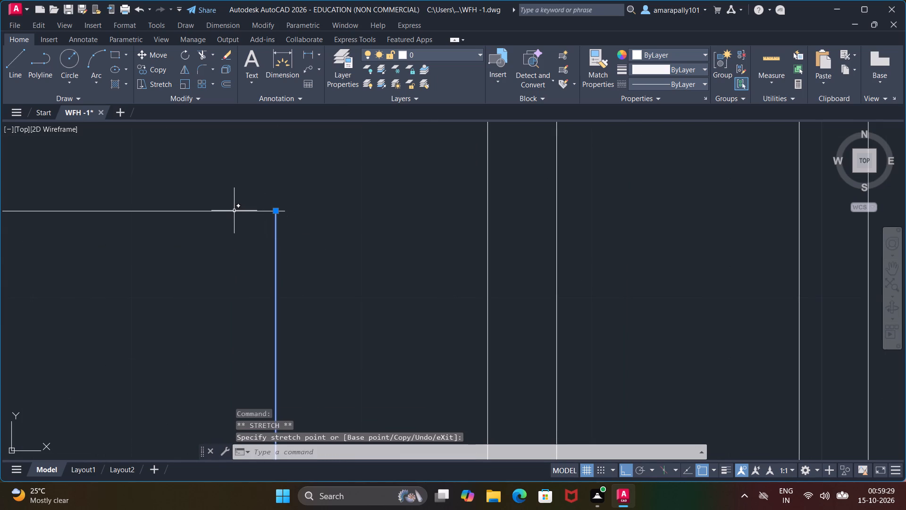
pyautogui.press('Escape')
pyautogui.press('Escape')
pyautogui.press('Escape')
pyautogui.press('Escape')
# Erase the horizontal top line of the door panel.
pyautogui.click(236, 212)
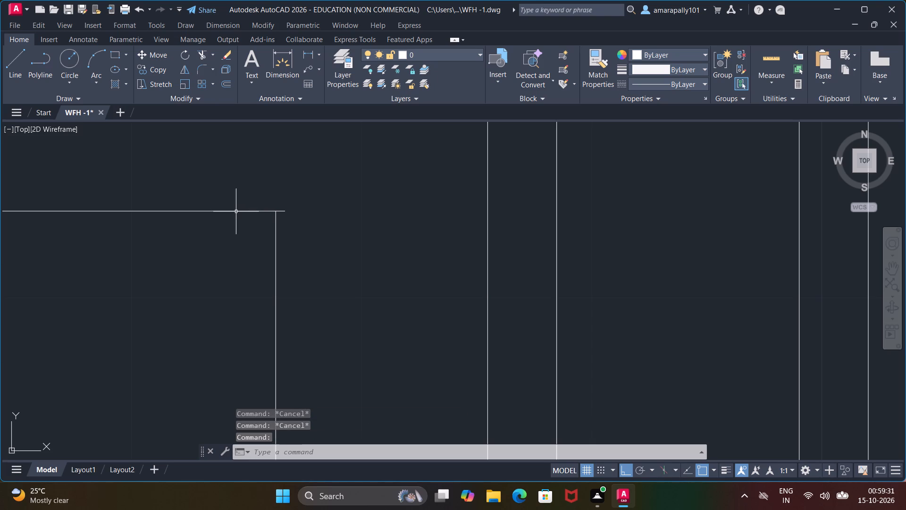
pyautogui.press('Delete')
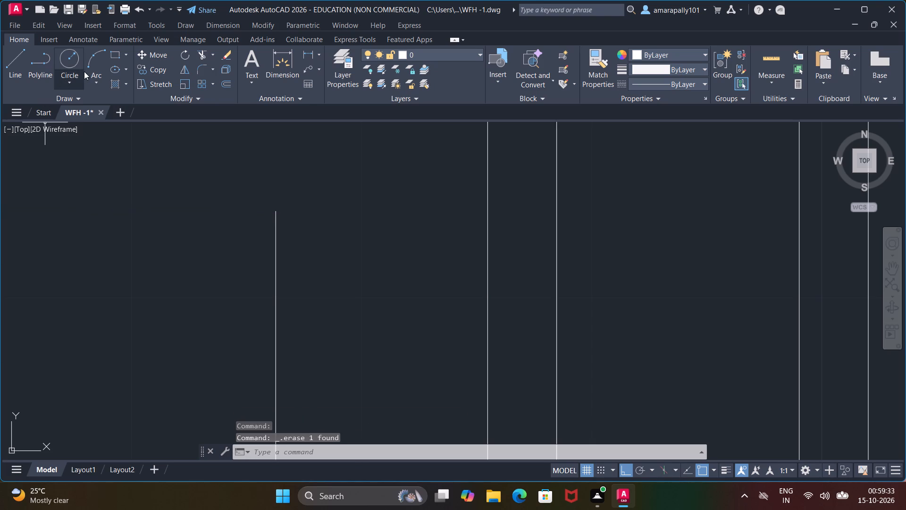
# Draw a three-point arc from the top of the panel's right side through the top of its left side, ending inside the lower panel.
pyautogui.click(92, 64)
pyautogui.click(274, 212)
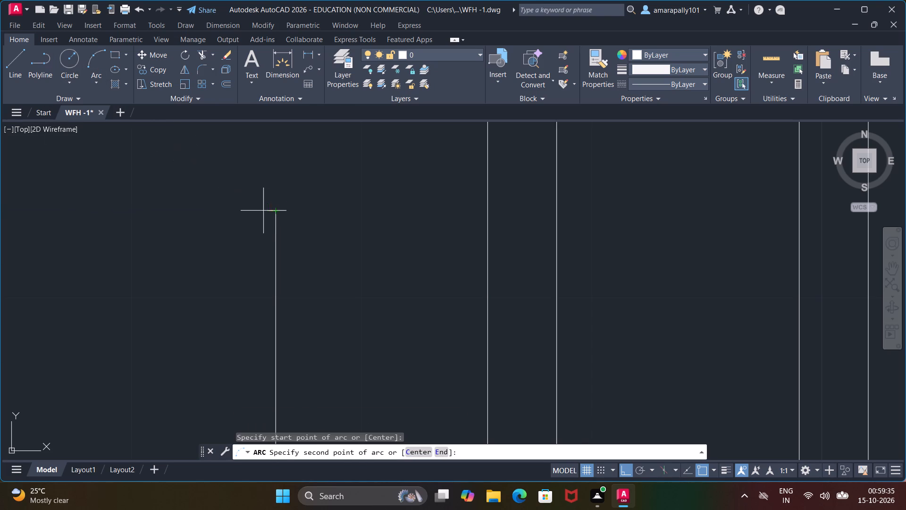
pyautogui.moveTo(184, 243); pyautogui.dragTo(518, 244, button='middle')
pyautogui.scroll(-5, 179, 232)
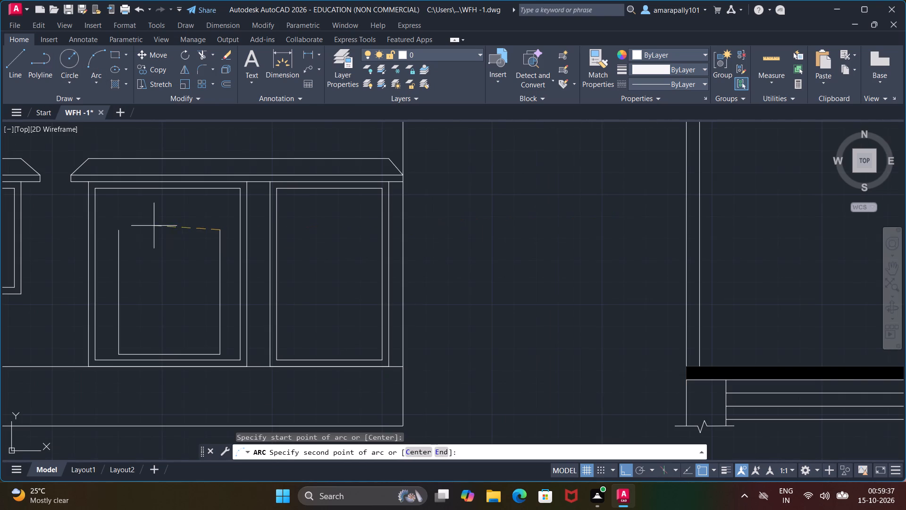
pyautogui.click(117, 229)
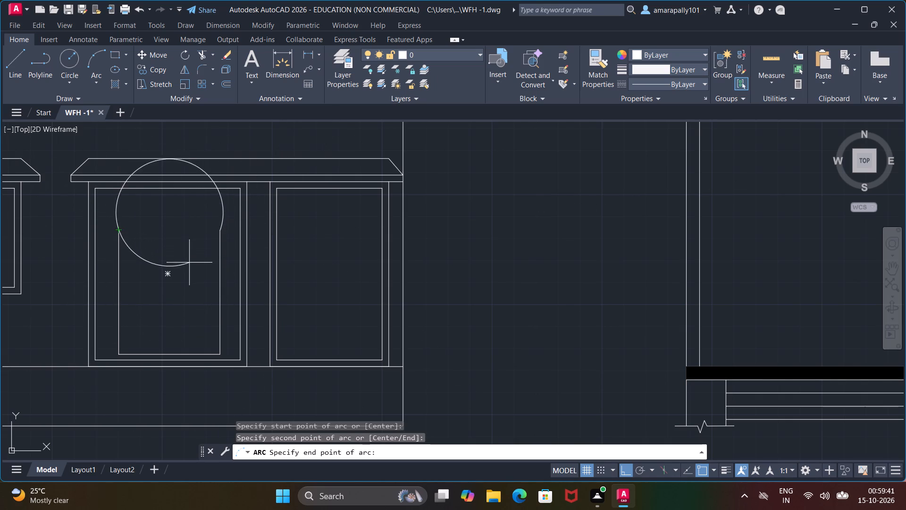
pyautogui.click(183, 333)
pyautogui.press('Escape')
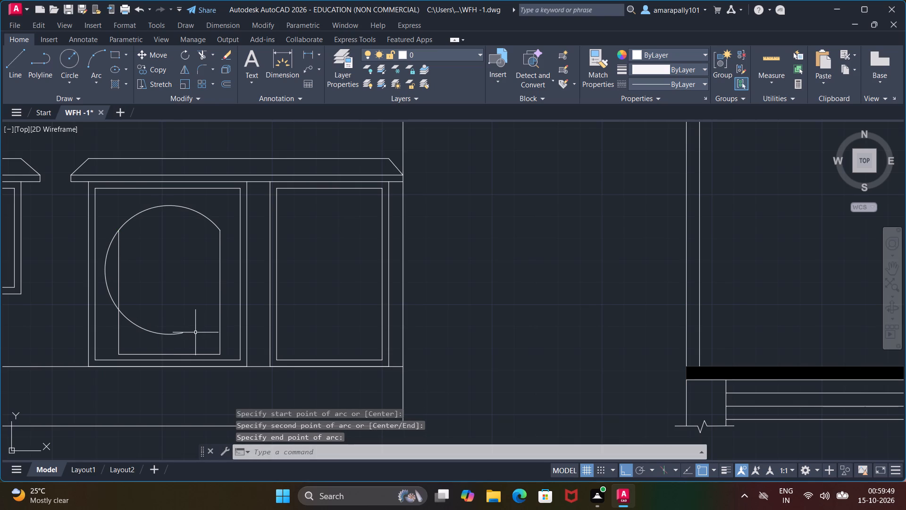
pyautogui.press('Escape')
pyautogui.press('Escape')
pyautogui.press('Escape')
pyautogui.press('Escape')
# Trim the arc portions inside the lower panel and outside its left side, leaving only the arched top.
pyautogui.press('t')
pyautogui.press('r')
pyautogui.press('Return')
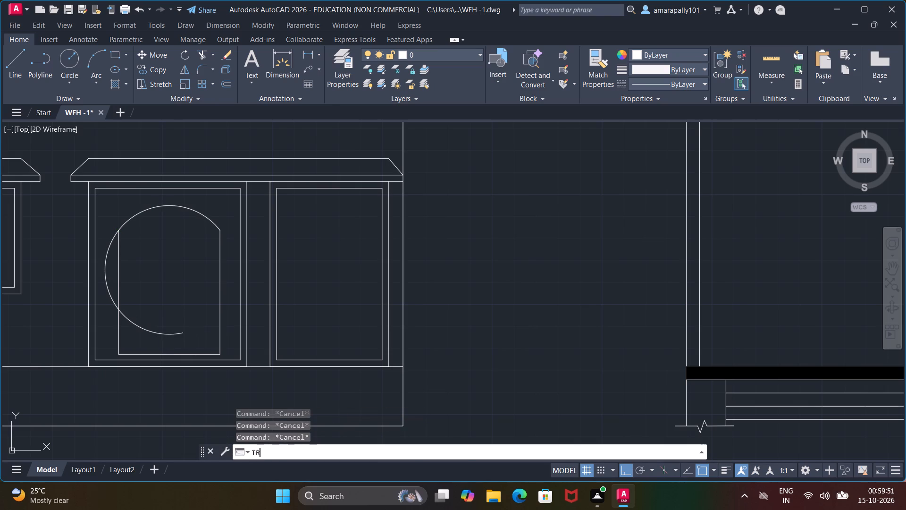
pyautogui.press('Return')
pyautogui.click(160, 334)
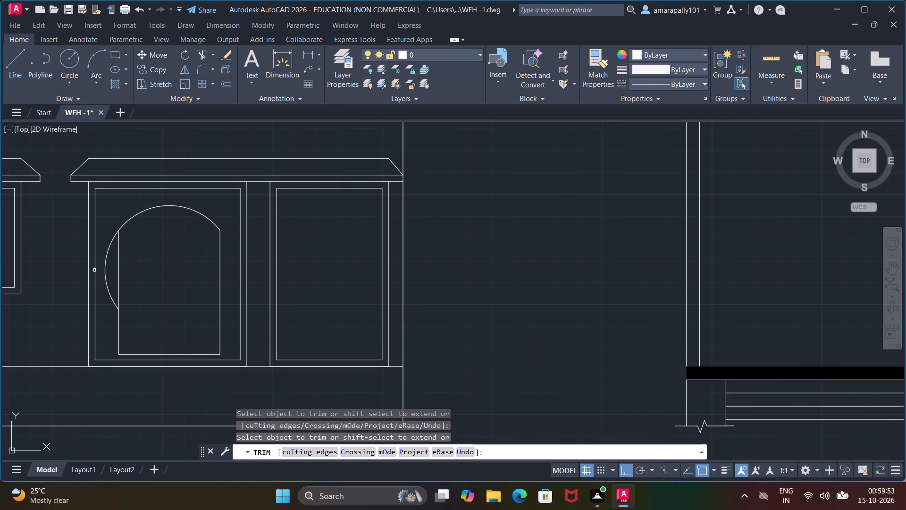
pyautogui.click(107, 265)
pyautogui.press('Escape')
pyautogui.press('Escape')
pyautogui.press('Escape')
pyautogui.press('Escape')
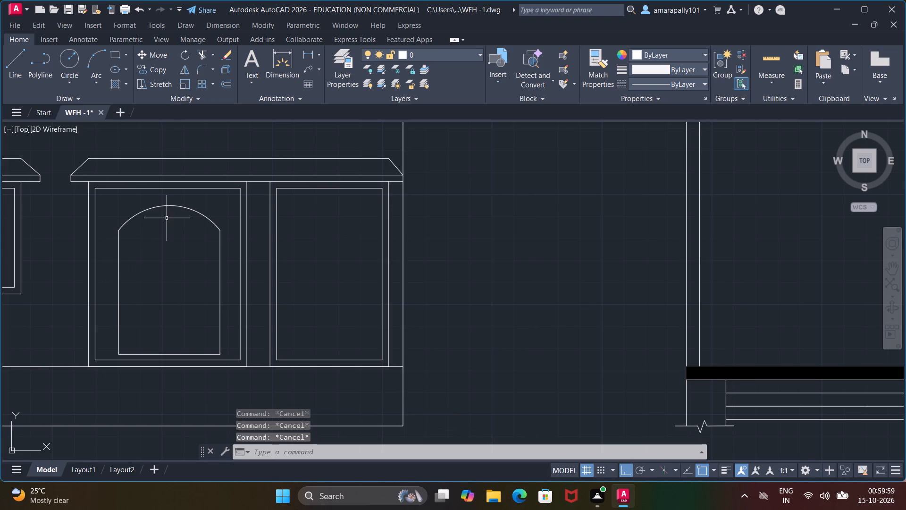
pyautogui.press('Escape')
pyautogui.press('Escape')
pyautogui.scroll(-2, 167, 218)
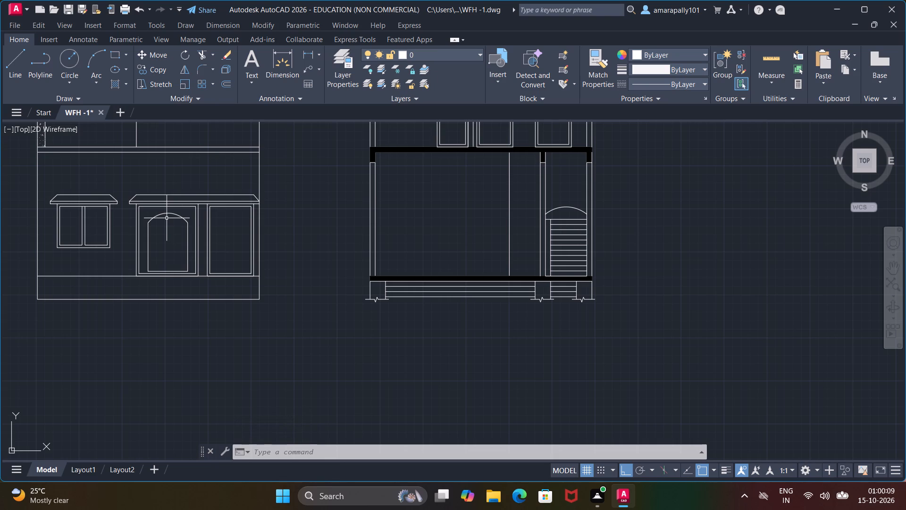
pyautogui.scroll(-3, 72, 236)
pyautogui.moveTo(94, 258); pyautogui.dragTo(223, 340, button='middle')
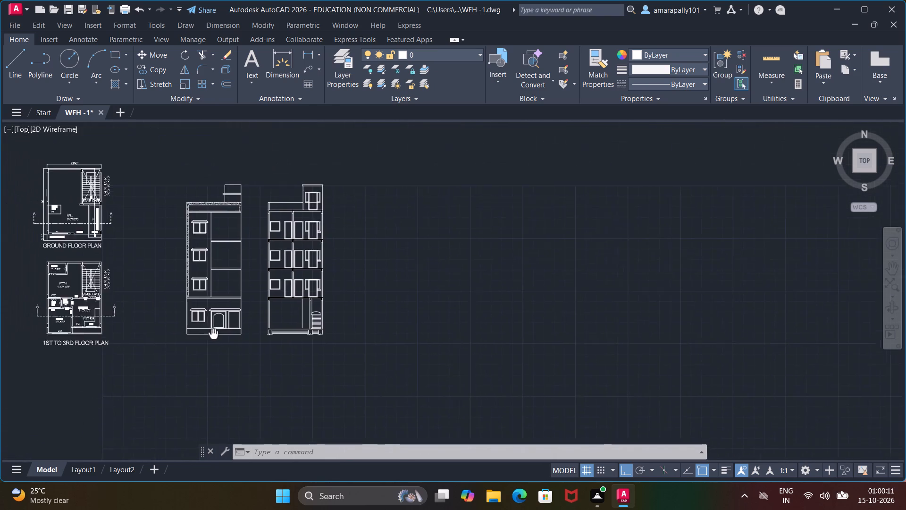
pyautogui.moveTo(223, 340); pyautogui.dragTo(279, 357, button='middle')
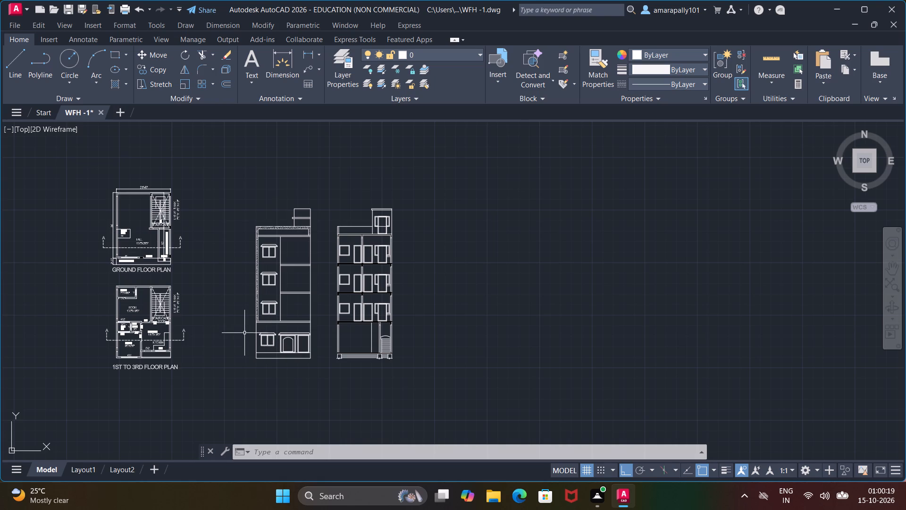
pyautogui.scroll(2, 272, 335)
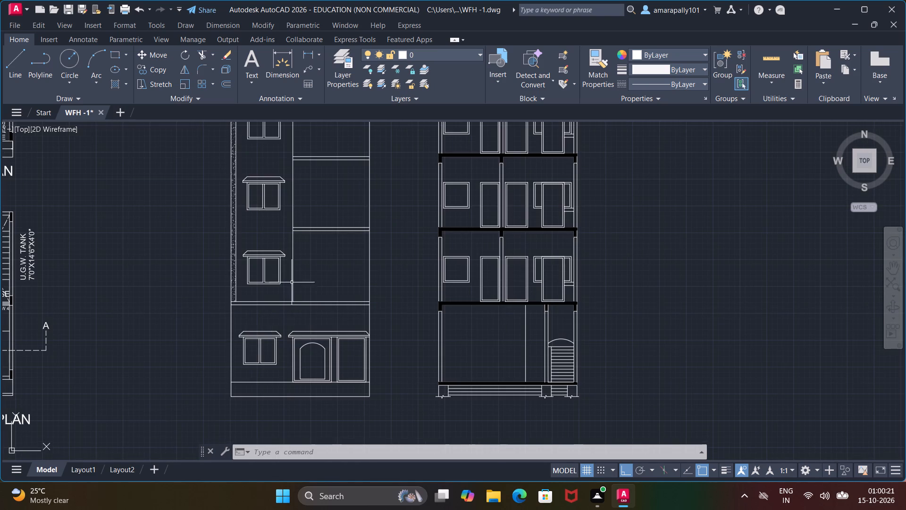
# Draw a horizontal line along the top of the first-floor slab, from the elevation's right edge to the bay's vertical line.
pyautogui.scroll(1, 298, 256)
pyautogui.moveTo(298, 256); pyautogui.dragTo(329, 313, button='middle')
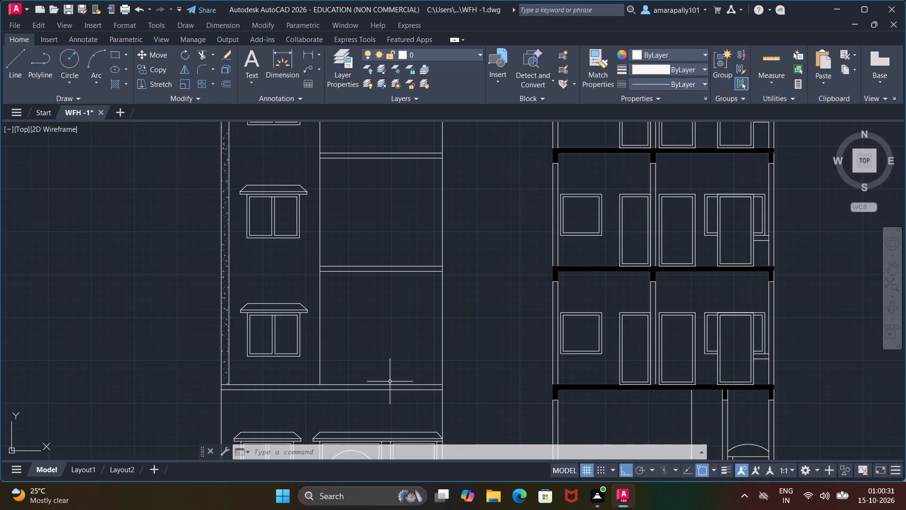
pyautogui.press('l')
pyautogui.press('Return')
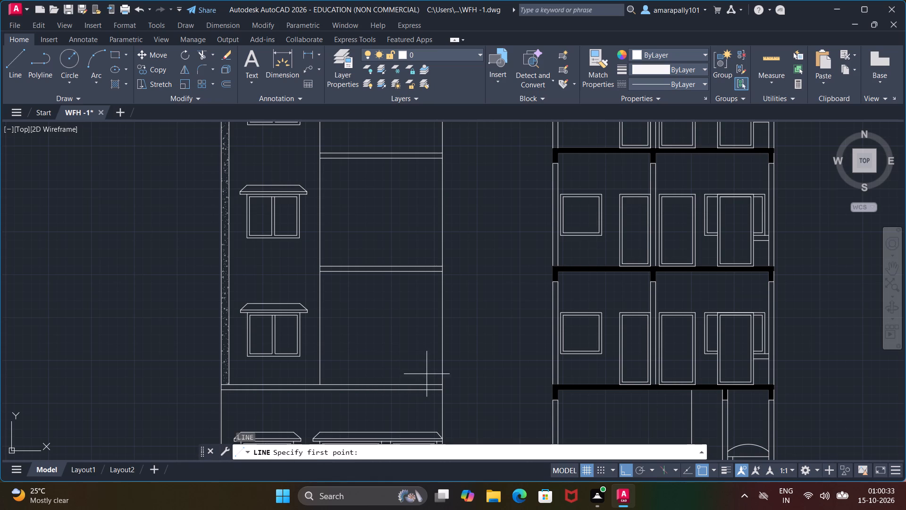
pyautogui.click(439, 384)
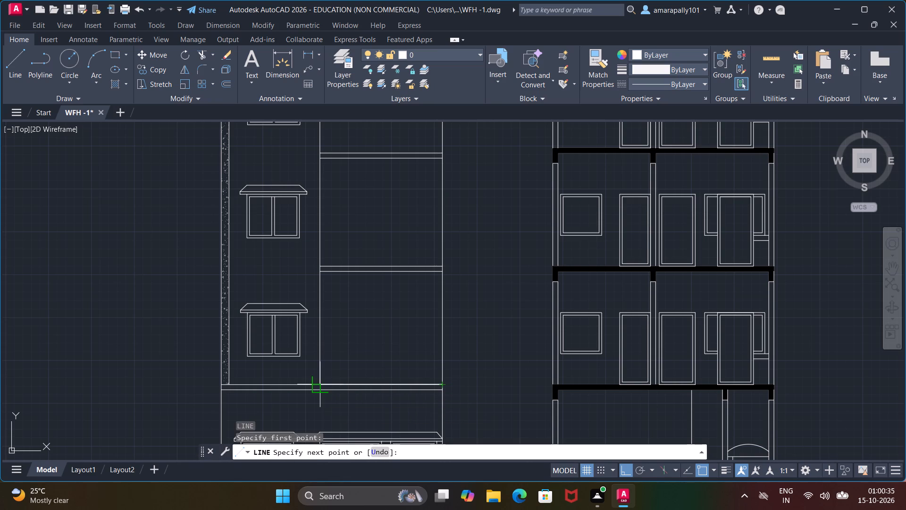
pyautogui.click(319, 384)
pyautogui.press('Escape')
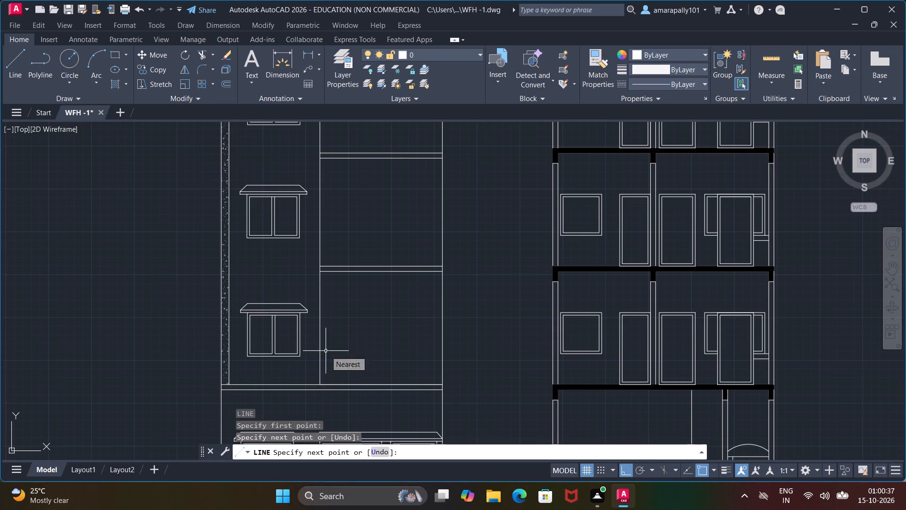
pyautogui.press('Escape')
pyautogui.press('Escape')
pyautogui.press('Escape')
pyautogui.press('Escape')
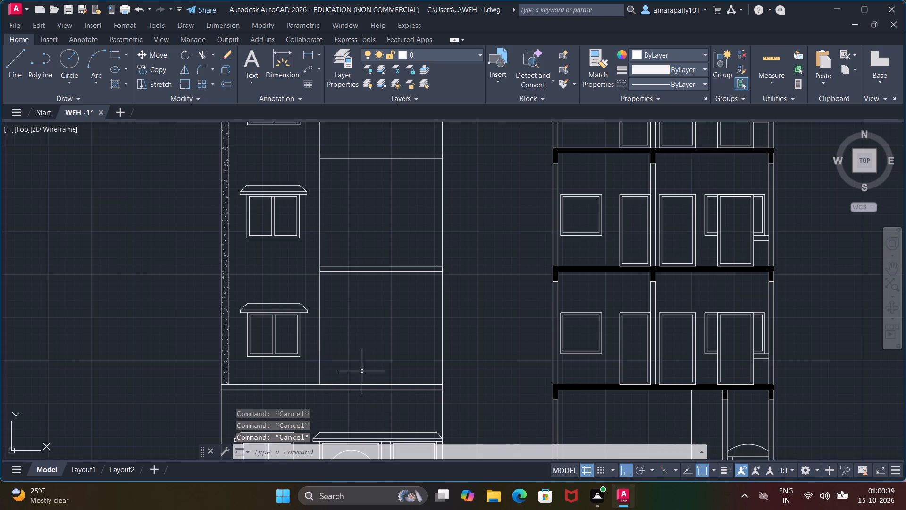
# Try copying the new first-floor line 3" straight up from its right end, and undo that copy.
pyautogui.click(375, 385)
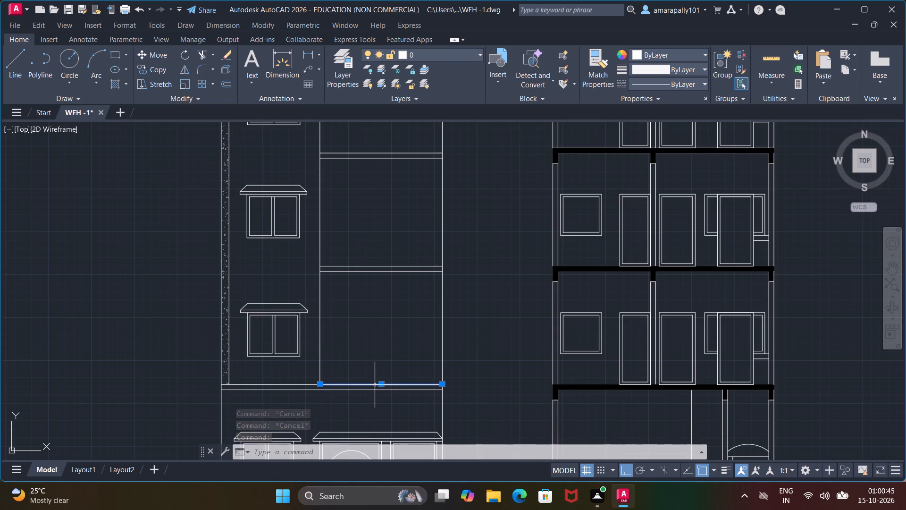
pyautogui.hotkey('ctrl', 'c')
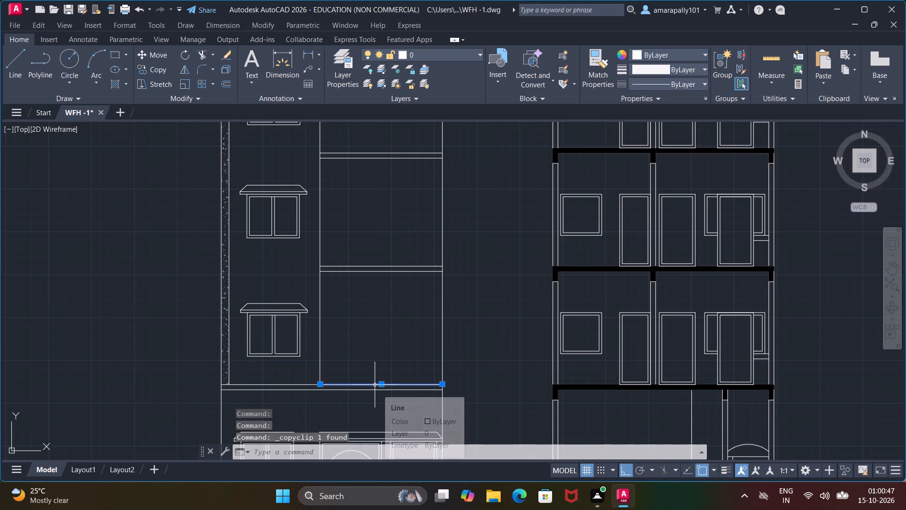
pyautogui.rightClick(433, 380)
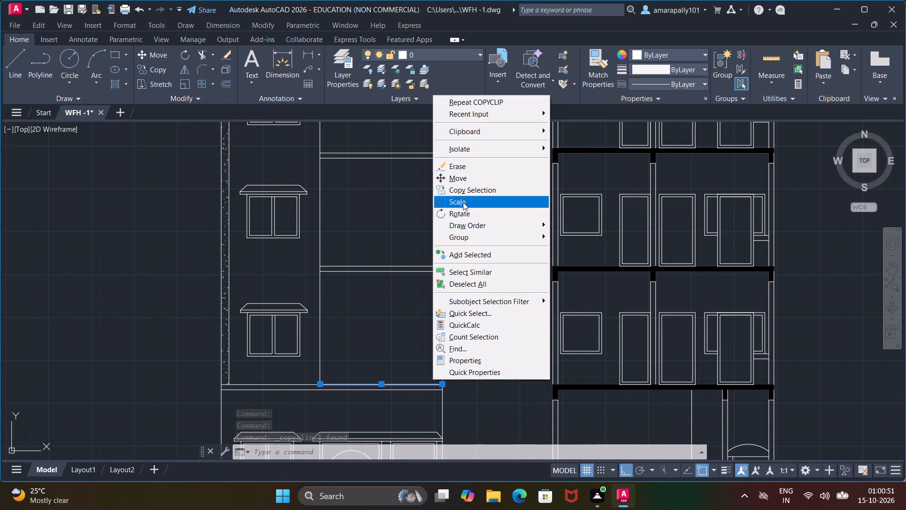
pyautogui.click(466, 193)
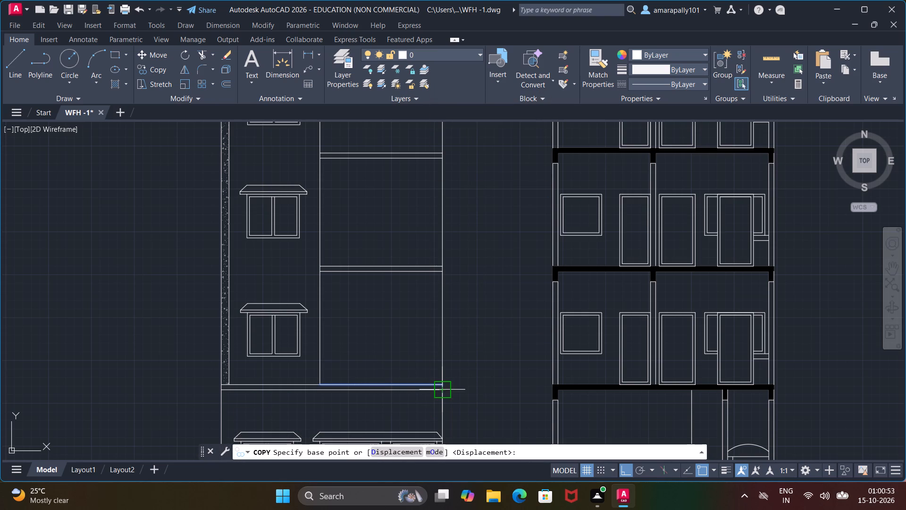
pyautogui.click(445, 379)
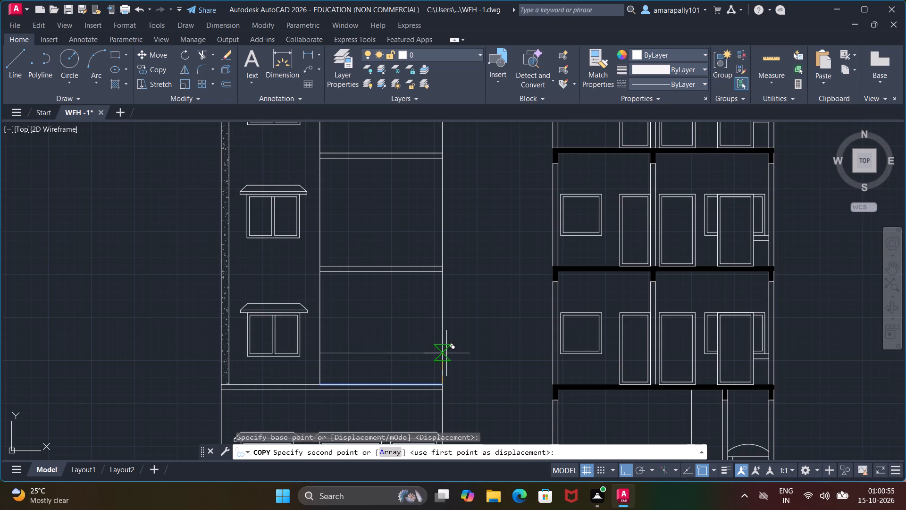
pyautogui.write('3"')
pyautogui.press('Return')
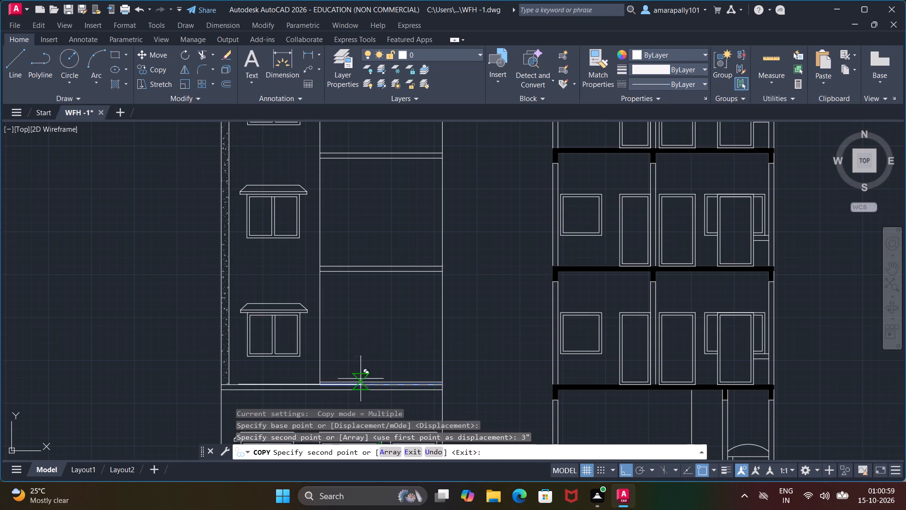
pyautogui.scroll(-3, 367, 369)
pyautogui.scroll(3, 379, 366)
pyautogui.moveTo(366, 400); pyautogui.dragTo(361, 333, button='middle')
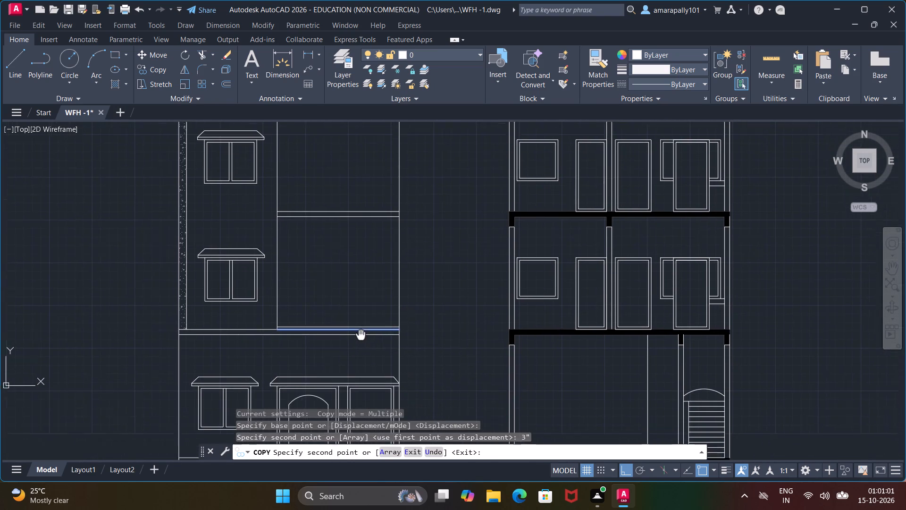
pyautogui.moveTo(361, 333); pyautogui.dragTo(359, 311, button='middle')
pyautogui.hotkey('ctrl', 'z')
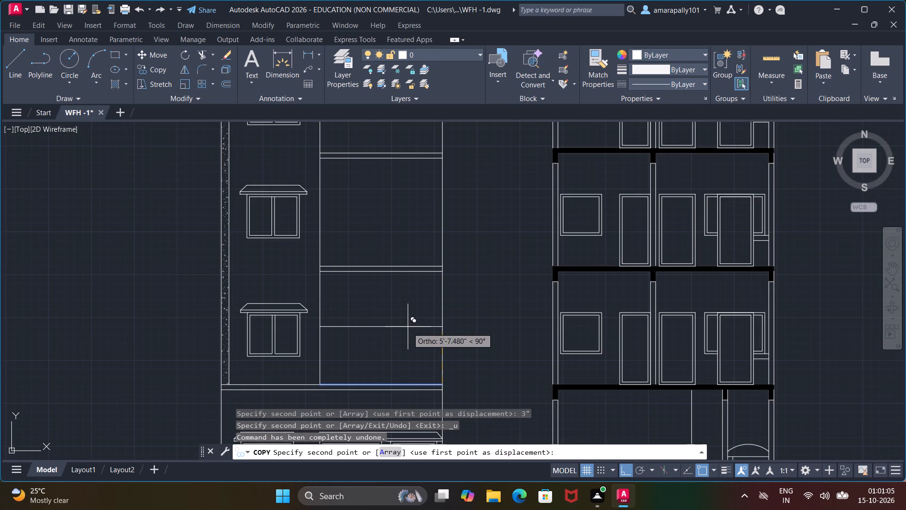
# Place the copy of the first-floor line 3' straight above the original.
pyautogui.hotkey('ctrl', '3')
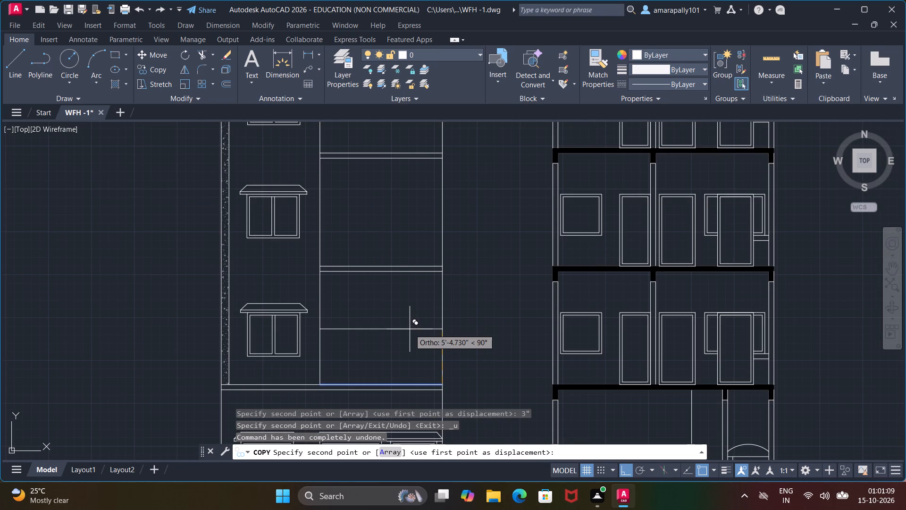
pyautogui.write("3'")
pyautogui.press('Return')
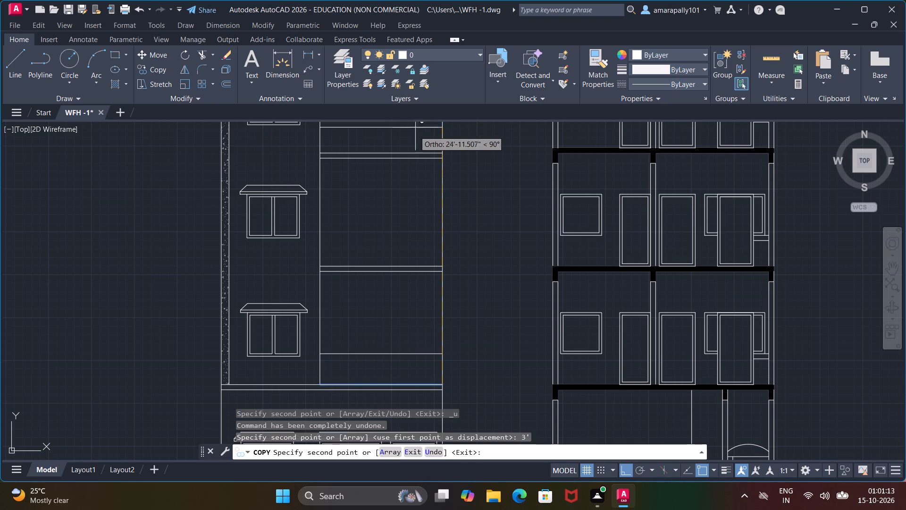
pyautogui.press('Escape')
pyautogui.press('Escape')
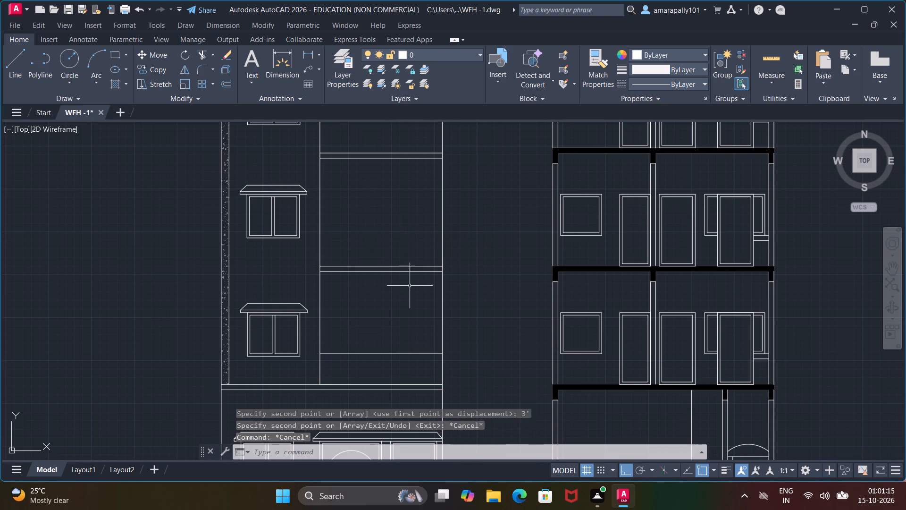
pyautogui.press('Escape')
pyautogui.press('Escape')
pyautogui.press('Escape')
pyautogui.press('Escape')
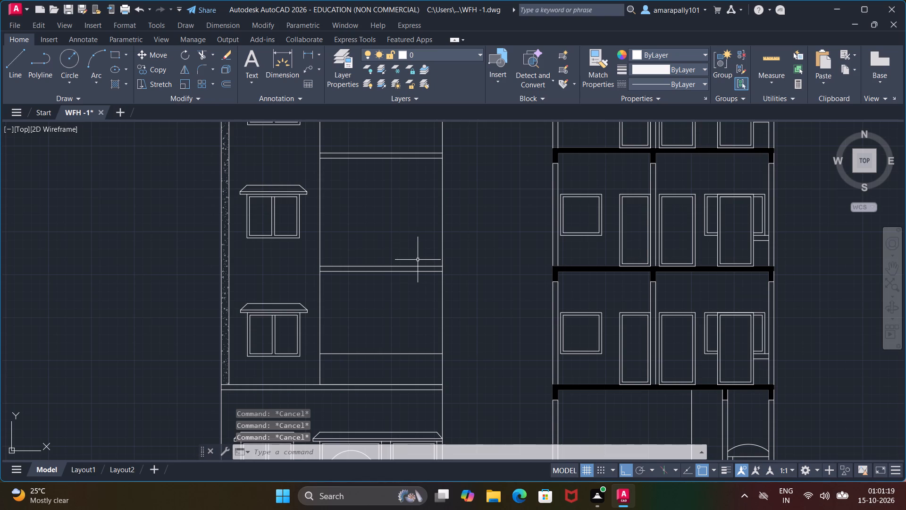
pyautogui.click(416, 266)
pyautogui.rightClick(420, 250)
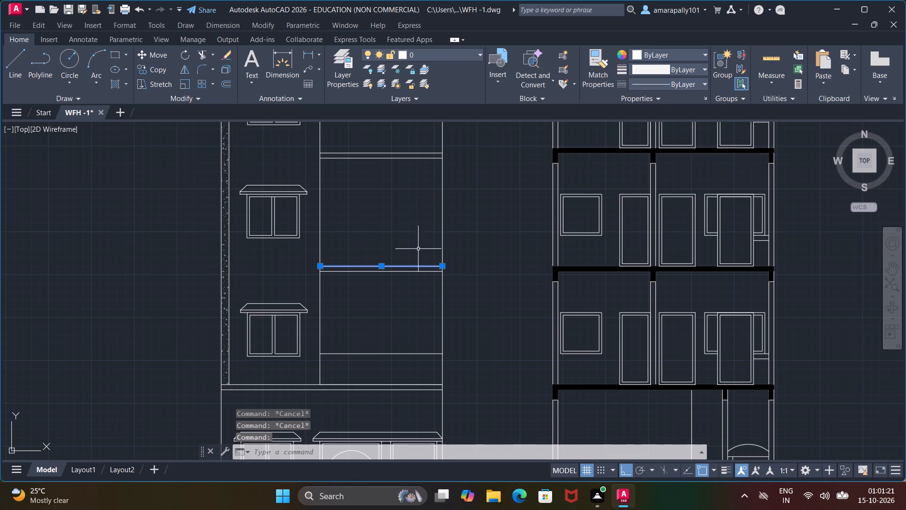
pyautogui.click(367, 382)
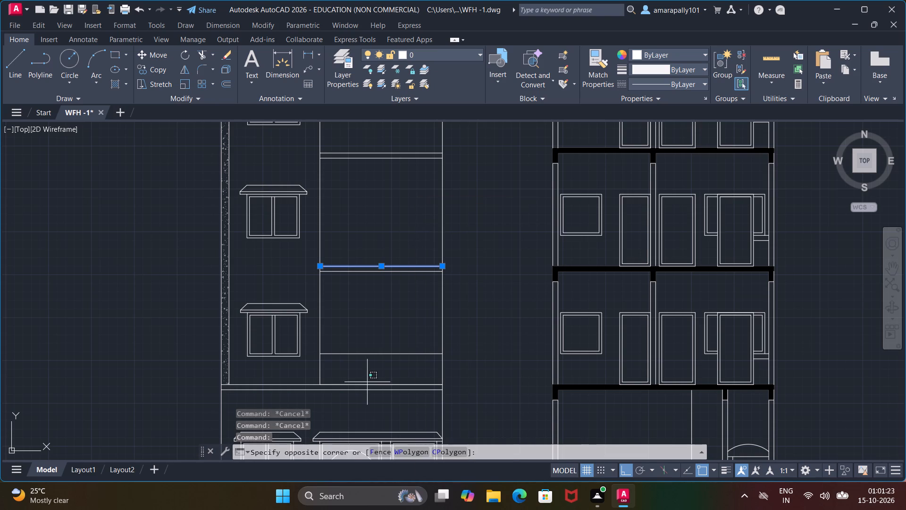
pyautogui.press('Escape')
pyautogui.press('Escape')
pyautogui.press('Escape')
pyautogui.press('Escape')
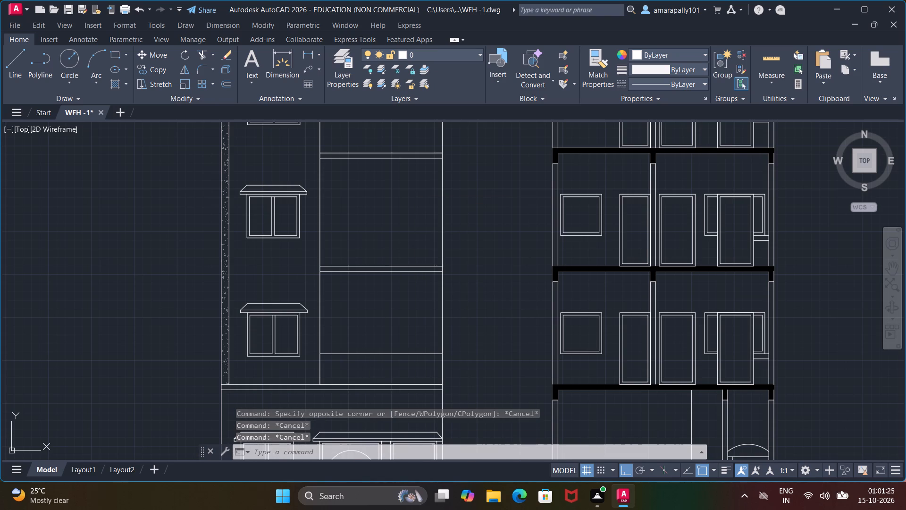
# Erase the short line drawn over the top of the first-floor slab in the right bay.
pyautogui.click(369, 384)
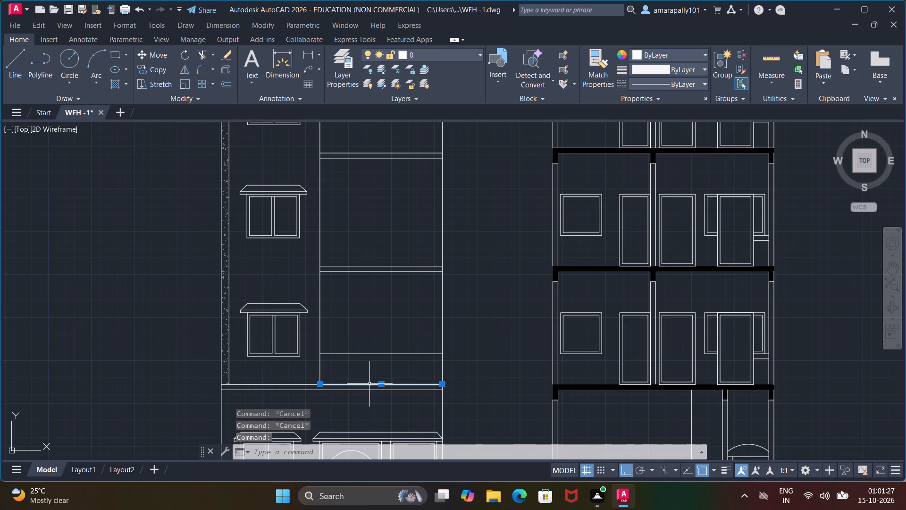
pyautogui.press('Delete')
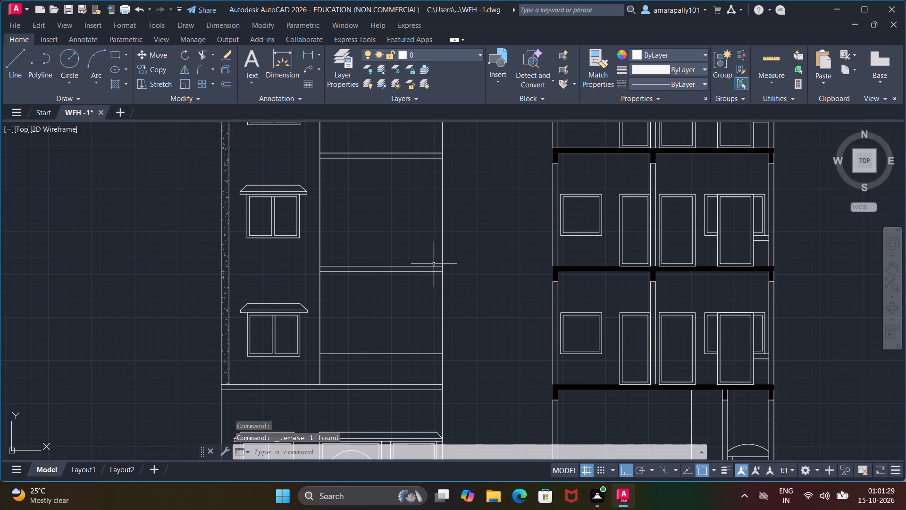
# Copy the upper line of the second-floor slab in the right bay 3' straight up from its right end.
pyautogui.click(434, 263)
pyautogui.click(434, 265)
pyautogui.click(433, 267)
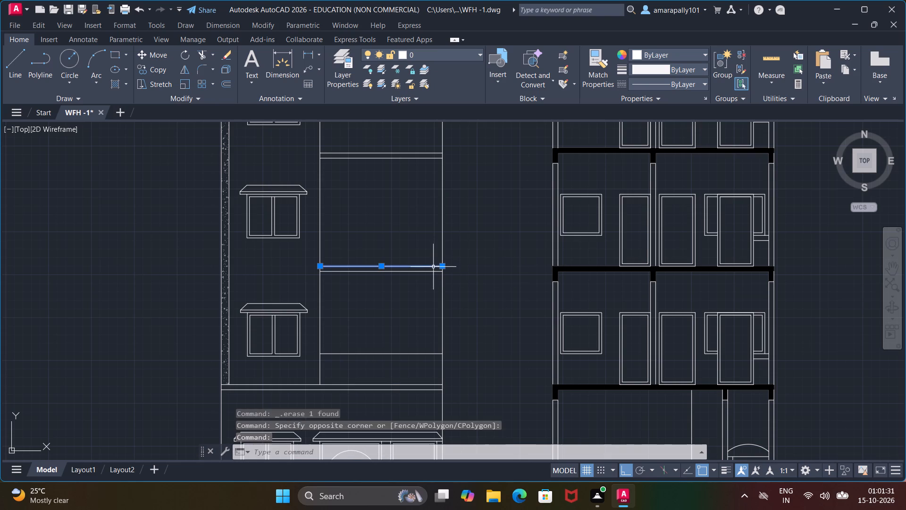
pyautogui.rightClick(430, 212)
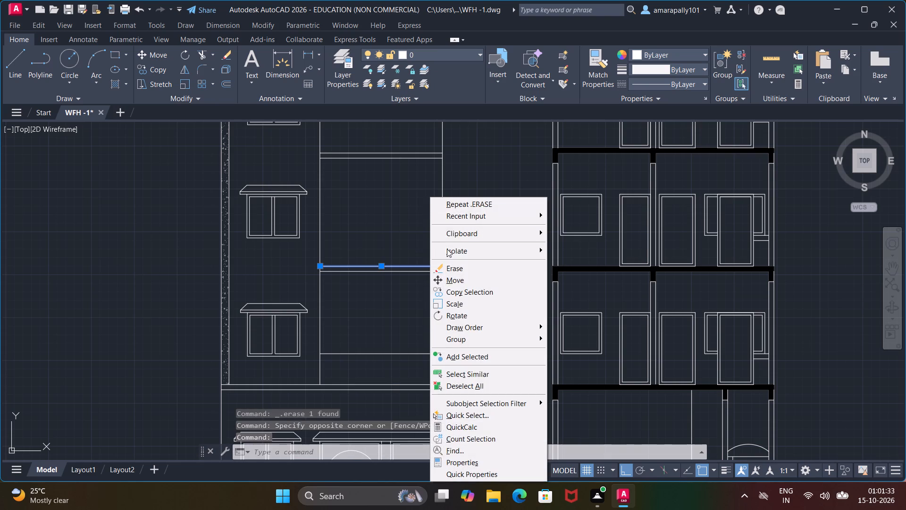
pyautogui.click(452, 294)
pyautogui.click(445, 266)
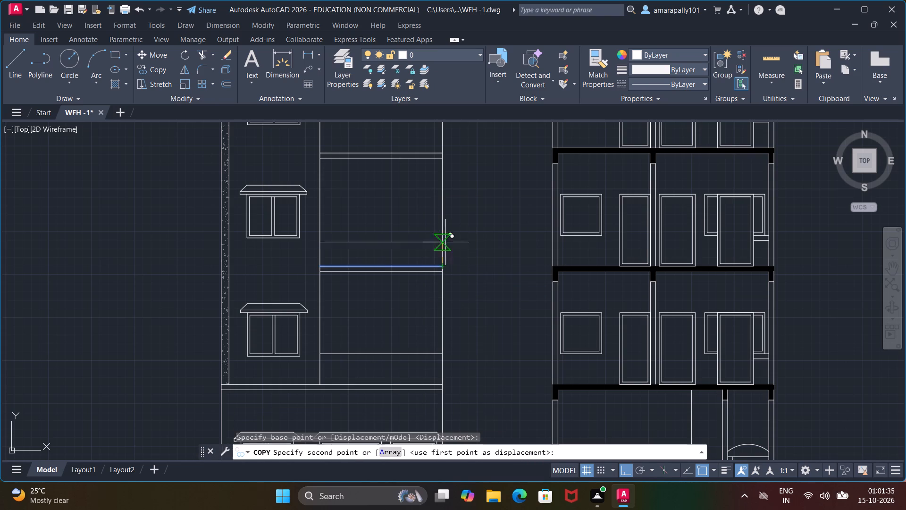
pyautogui.write("3'")
pyautogui.press('Return')
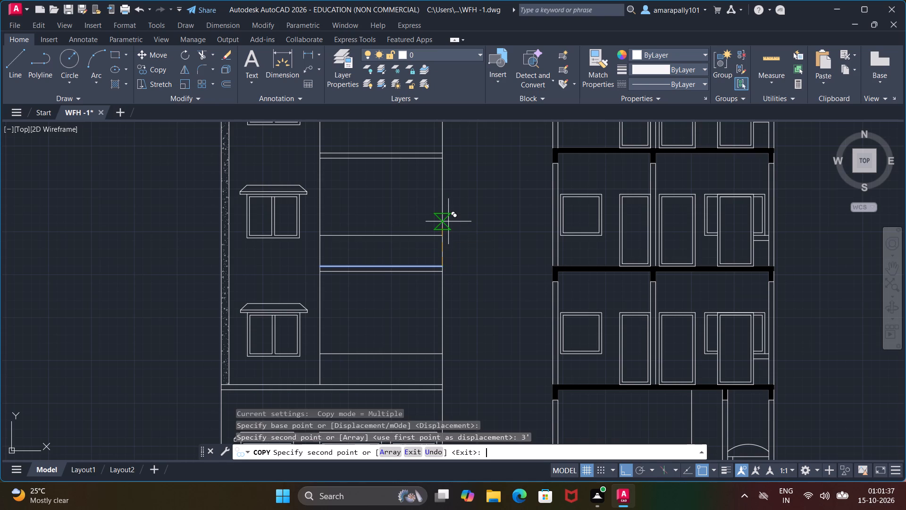
pyautogui.scroll(-2, 440, 146)
pyautogui.press('Escape')
# Copy the upper line of the third-floor slab in the right bay 3' straight up from its right end.
pyautogui.moveTo(440, 146); pyautogui.dragTo(440, 152, button='middle')
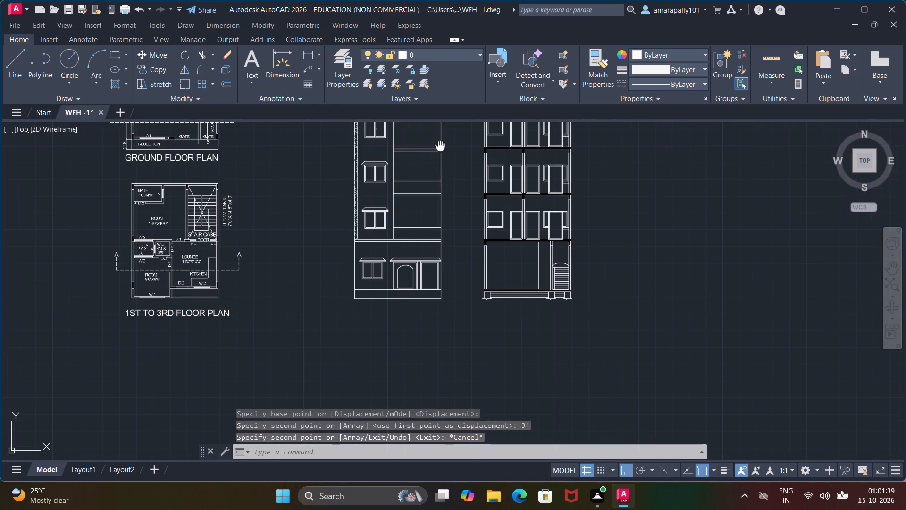
pyautogui.moveTo(440, 152); pyautogui.dragTo(431, 251, button='middle')
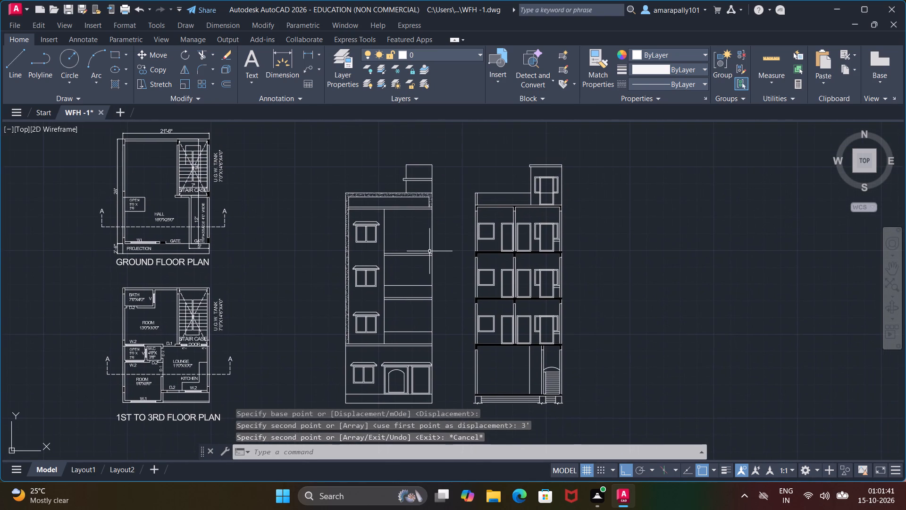
pyautogui.scroll(-1, 413, 235)
pyautogui.scroll(3, 413, 235)
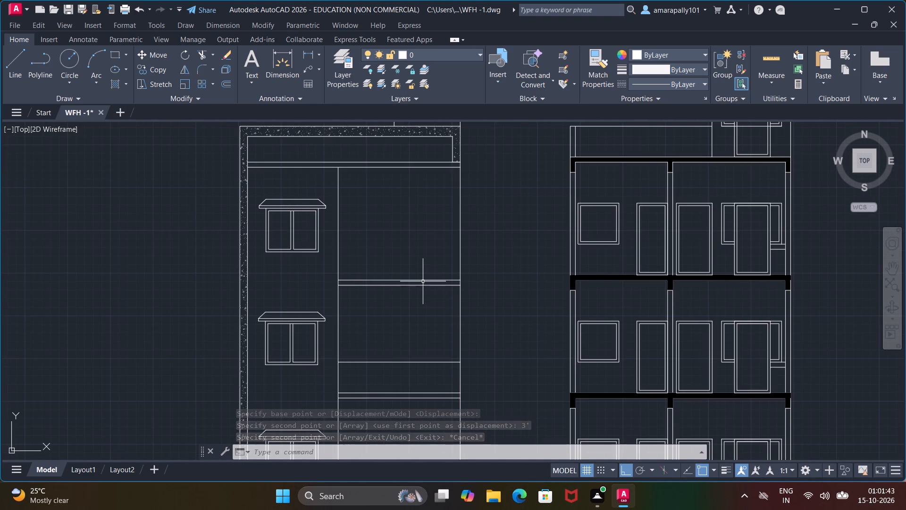
pyautogui.click(423, 280)
pyautogui.rightClick(447, 288)
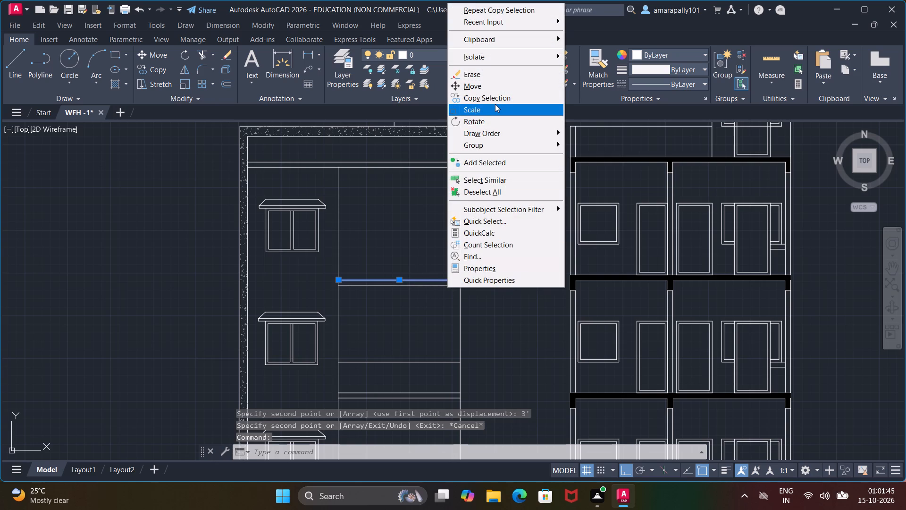
pyautogui.click(495, 99)
pyautogui.click(458, 276)
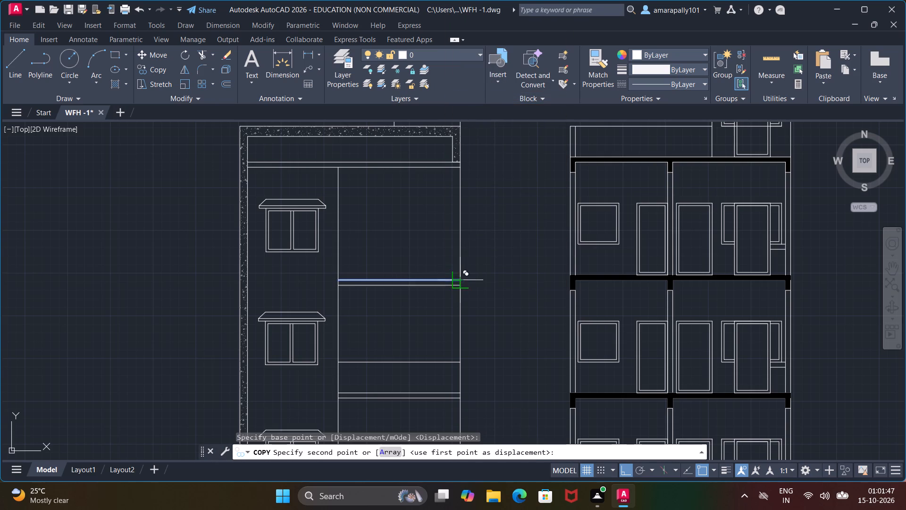
pyautogui.write("3'")
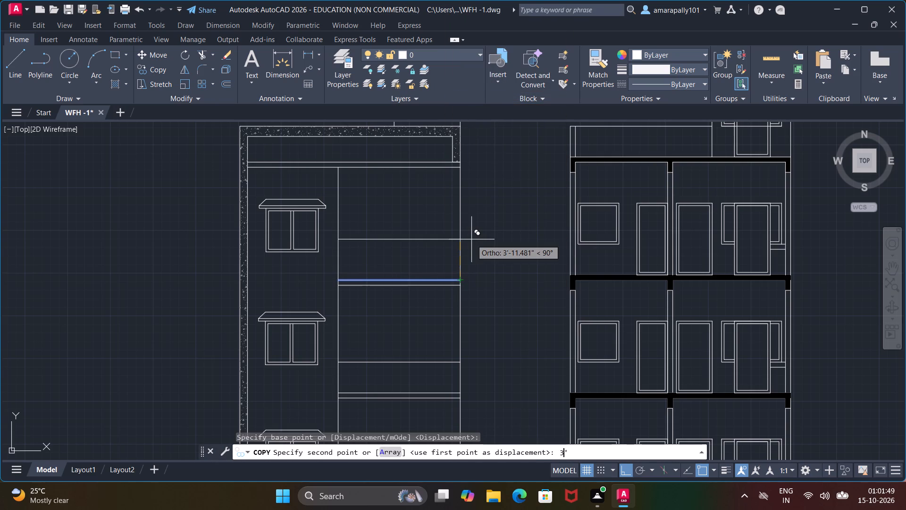
pyautogui.press('Return')
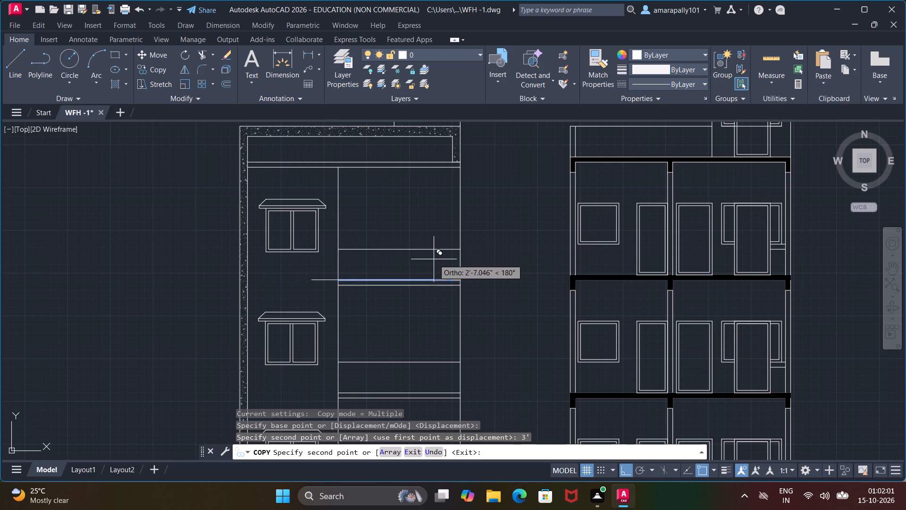
pyautogui.press('Escape')
pyautogui.press('Escape')
pyautogui.press('Escape')
pyautogui.press('Escape')
pyautogui.press('Escape')
pyautogui.press('Escape')
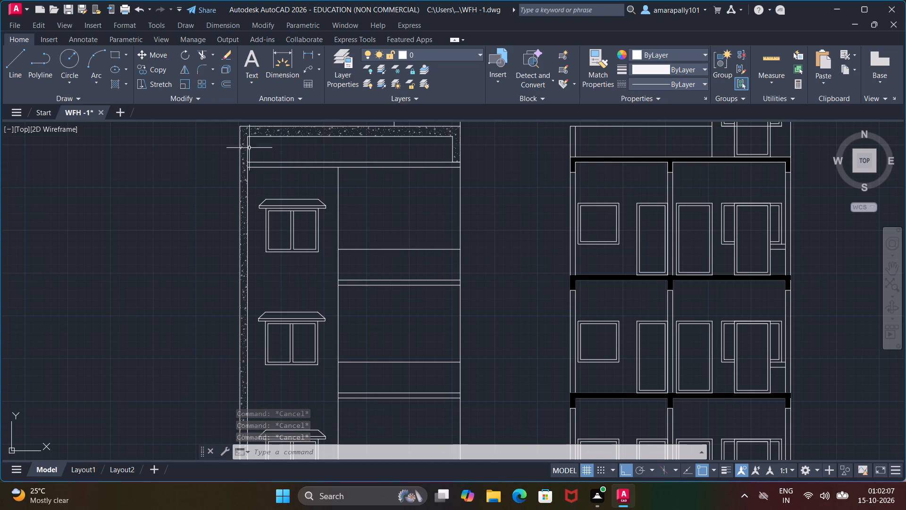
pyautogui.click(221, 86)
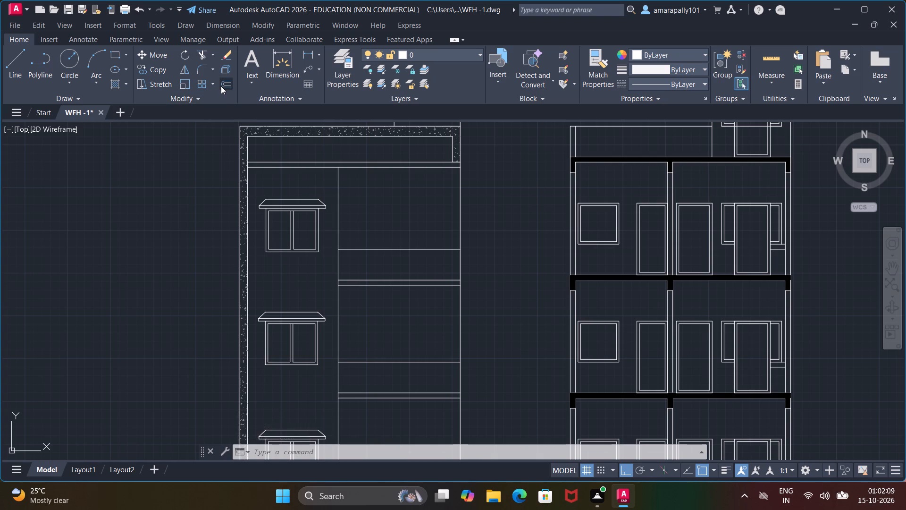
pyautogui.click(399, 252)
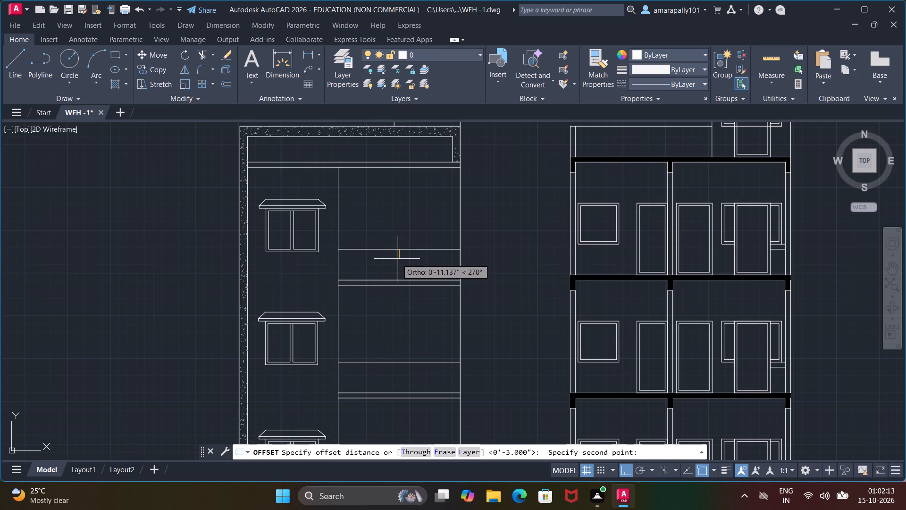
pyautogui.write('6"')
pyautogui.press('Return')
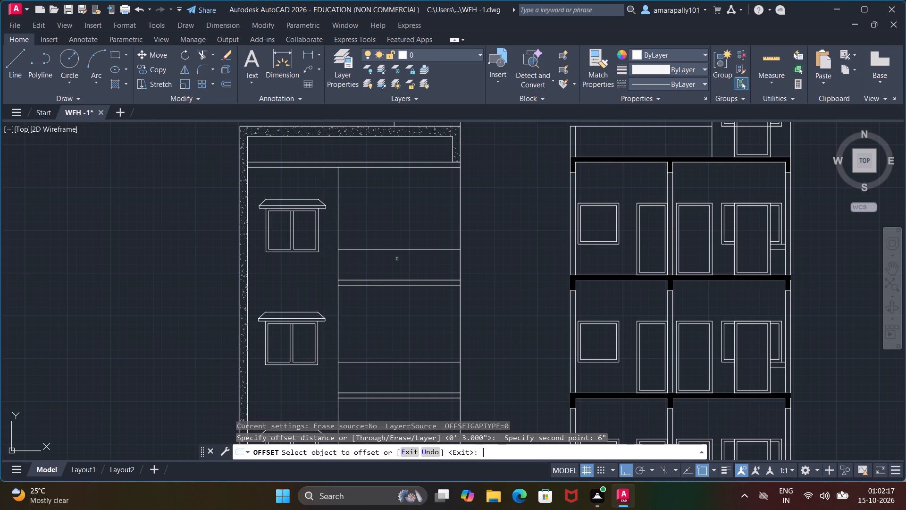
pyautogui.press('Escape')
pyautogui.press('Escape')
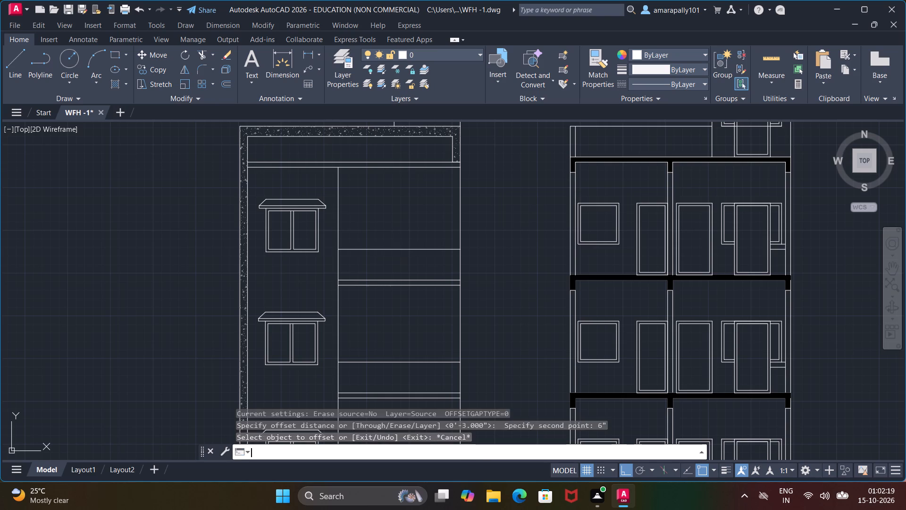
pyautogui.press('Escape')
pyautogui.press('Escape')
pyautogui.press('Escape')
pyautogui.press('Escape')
# Offset the three horizontal lines above the third-, second- and first-floor slabs in the right bay 3" downward.
pyautogui.click(222, 81)
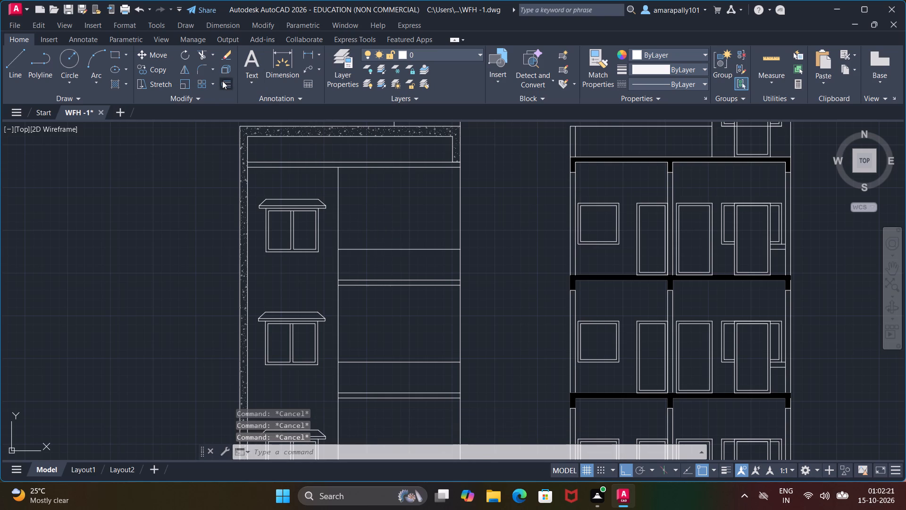
pyautogui.click(386, 250)
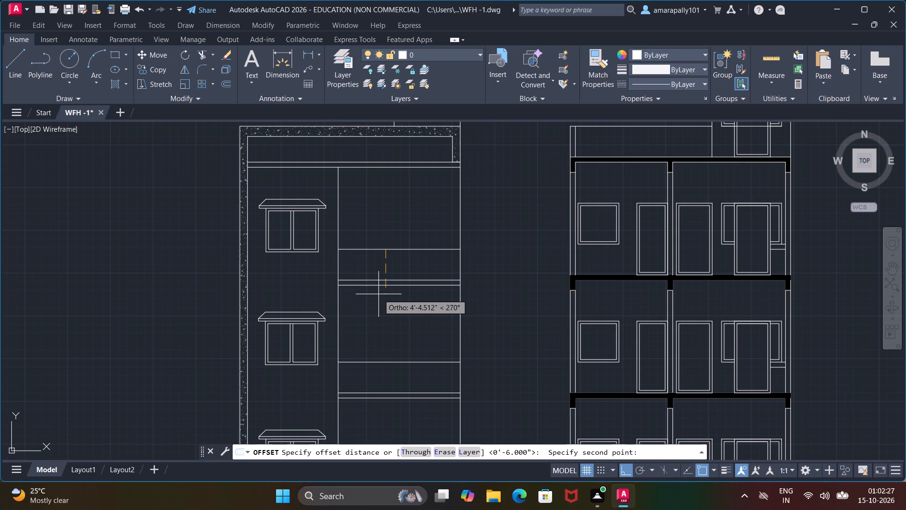
pyautogui.write('3"')
pyautogui.press('Return')
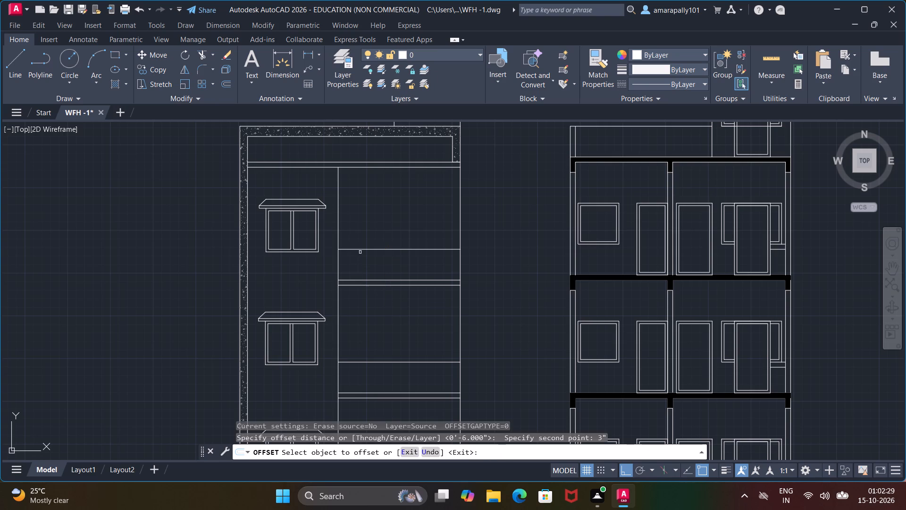
pyautogui.click(363, 250)
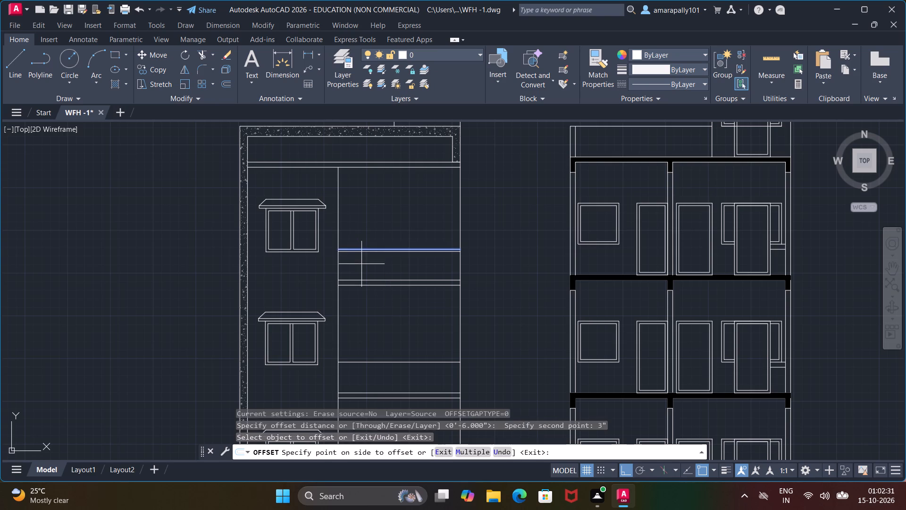
pyautogui.click(361, 264)
pyautogui.click(405, 362)
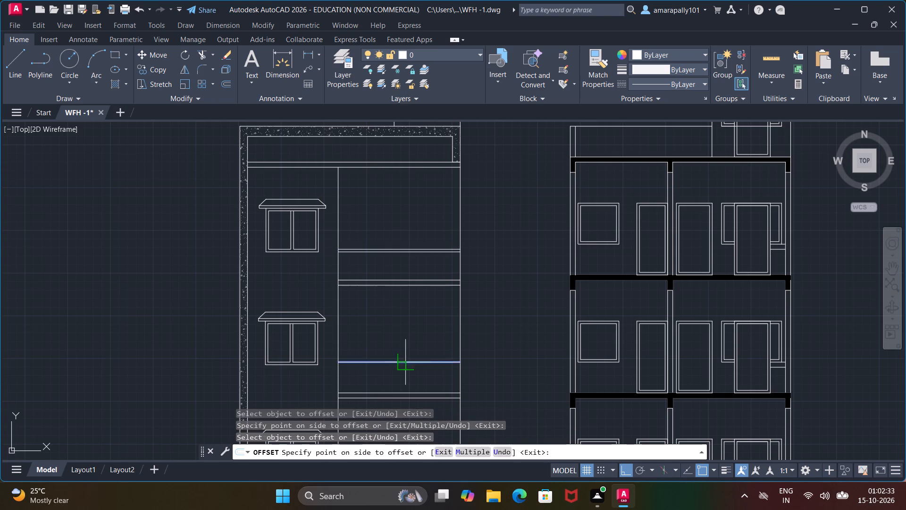
pyautogui.click(410, 377)
pyautogui.scroll(-1, 411, 385)
pyautogui.moveTo(411, 385); pyautogui.dragTo(391, 239, button='middle')
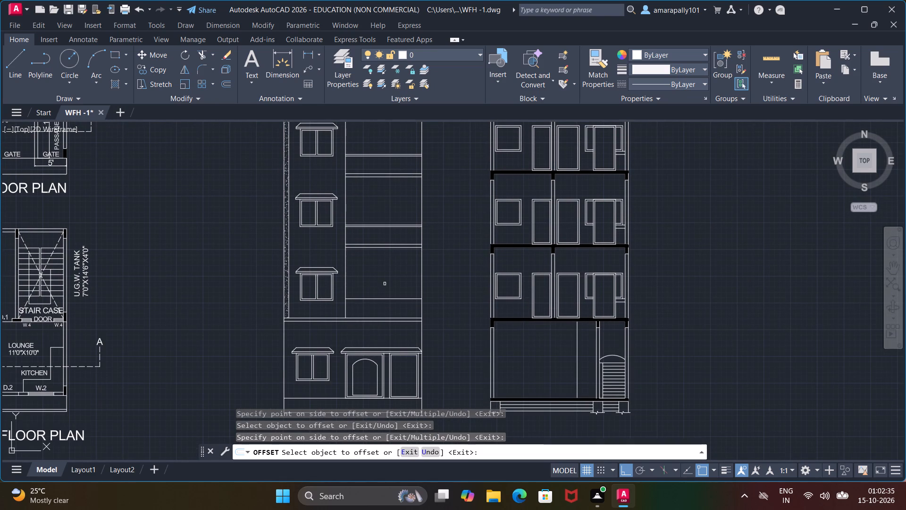
pyautogui.click(386, 298)
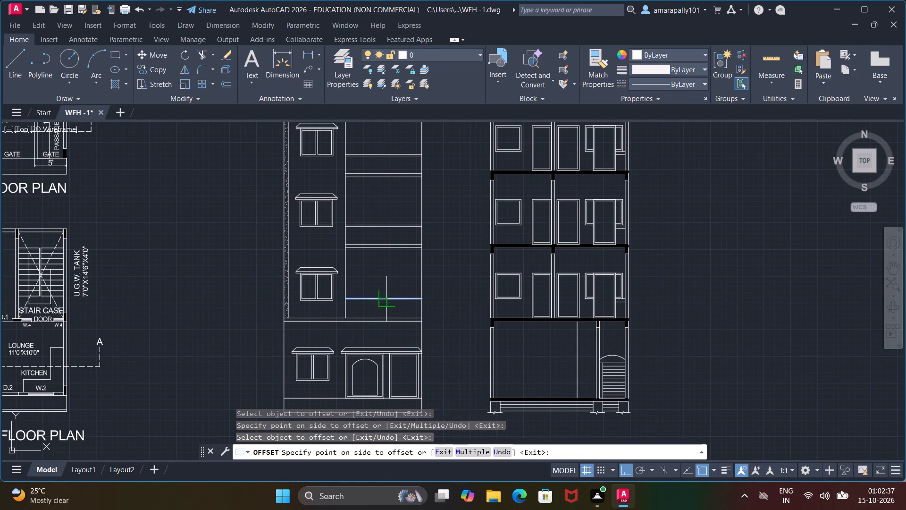
pyautogui.click(387, 311)
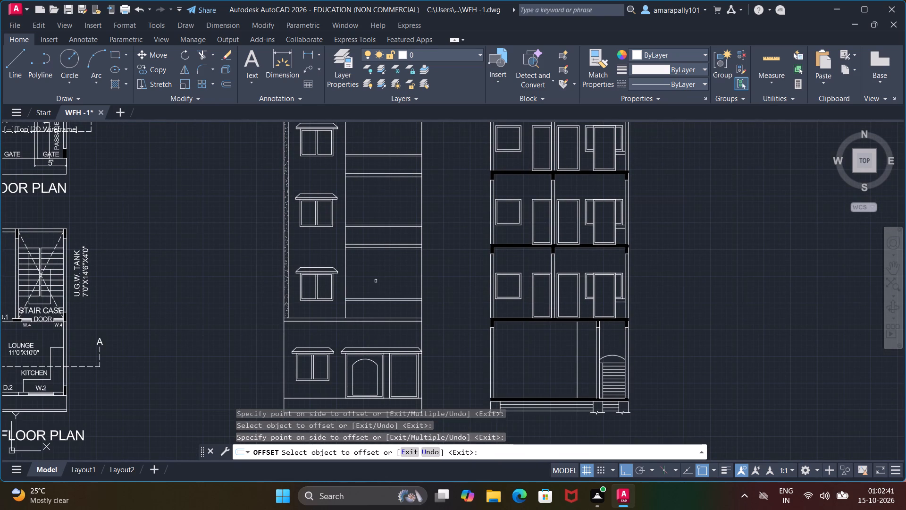
pyautogui.press('Escape')
pyautogui.scroll(2, 375, 281)
pyautogui.press('Escape')
pyautogui.press('Escape')
pyautogui.press('Escape')
pyautogui.press('Escape')
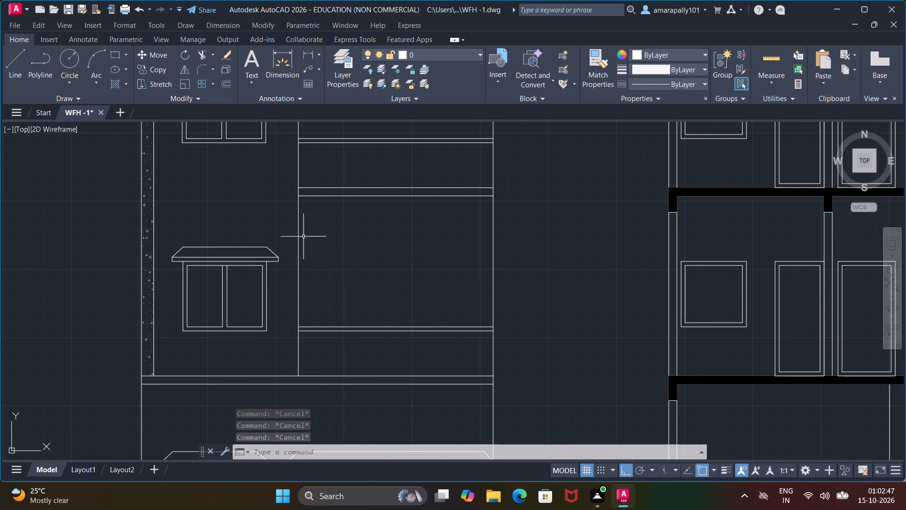
# Draw a horizontal line about 6' long from the right bay's left edge above the first-floor slab, then straight up to the lower offset line.
pyautogui.press('l')
pyautogui.press('Return')
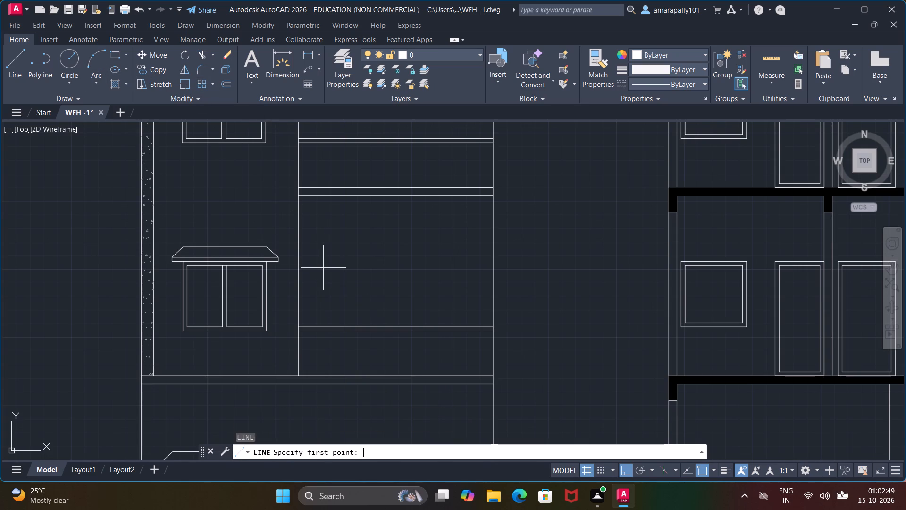
pyautogui.click(301, 351)
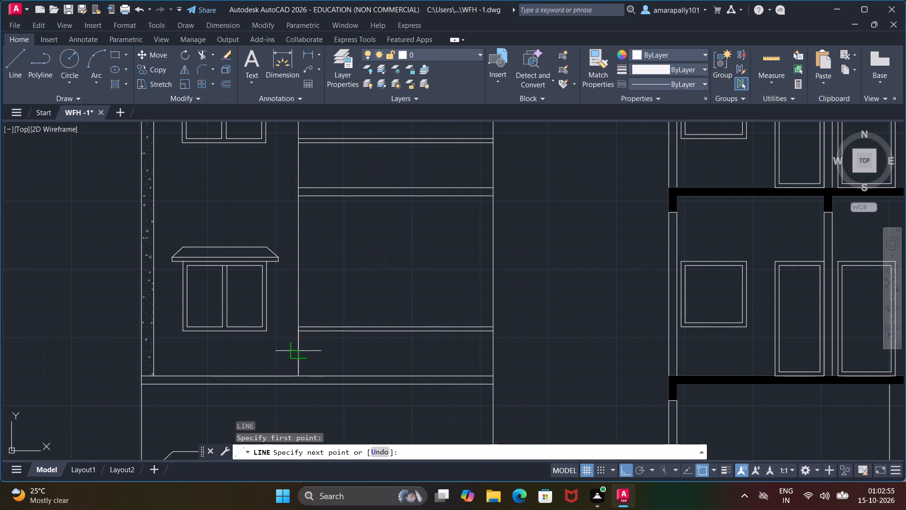
pyautogui.click(394, 350)
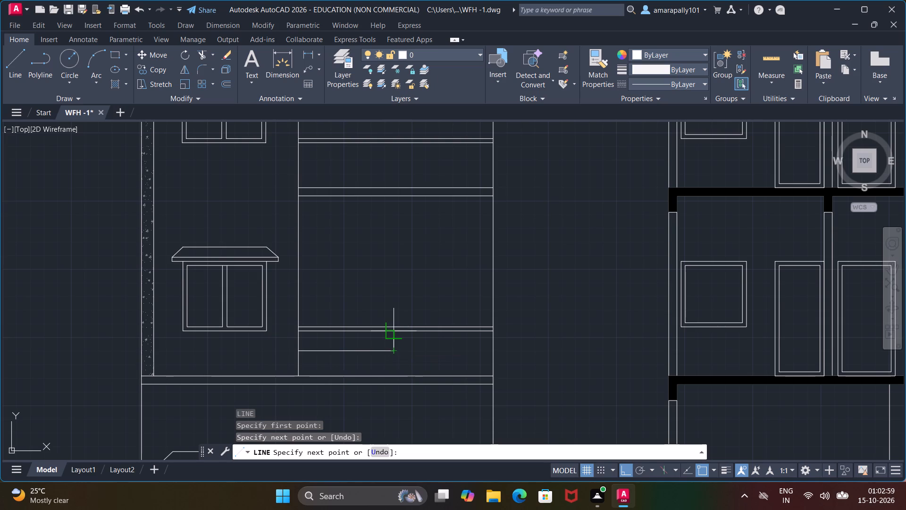
pyautogui.click(388, 331)
pyautogui.press('Escape')
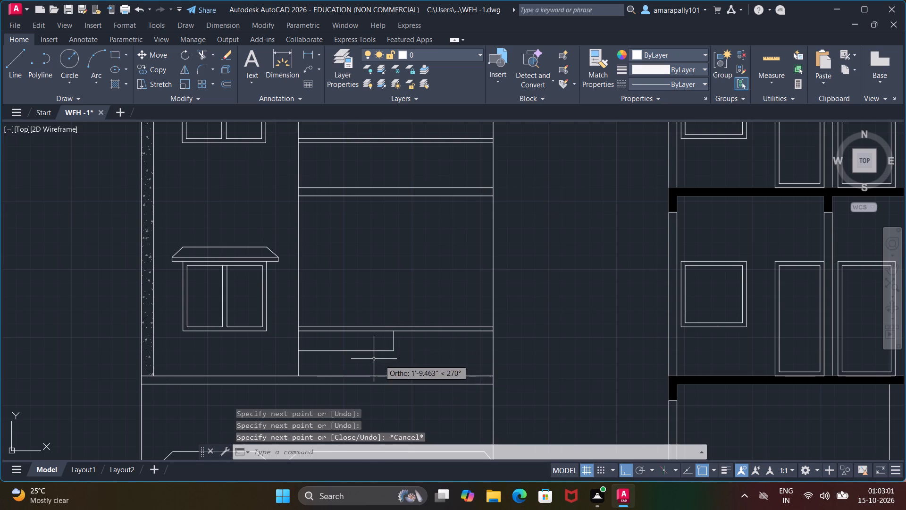
pyautogui.press('Escape')
pyautogui.press('Escape')
pyautogui.press('Escape')
pyautogui.scroll(2, 376, 348)
pyautogui.press('Escape')
pyautogui.press('Escape')
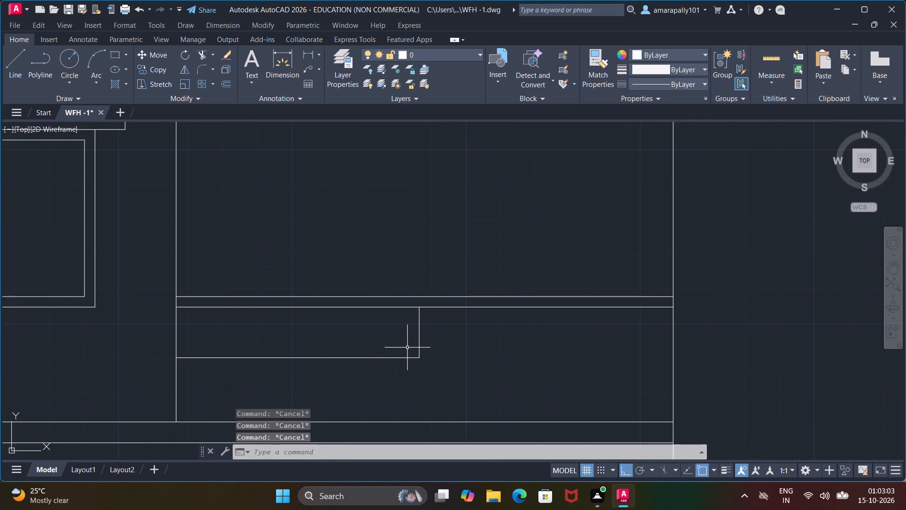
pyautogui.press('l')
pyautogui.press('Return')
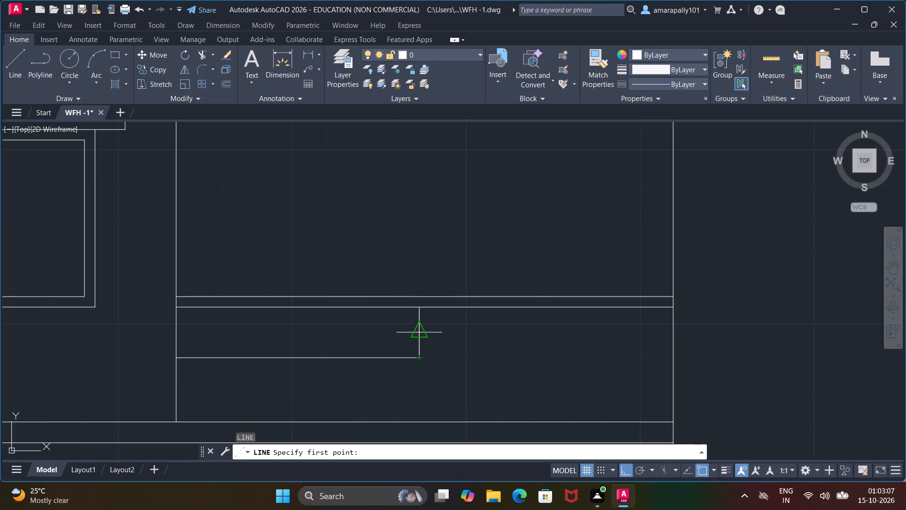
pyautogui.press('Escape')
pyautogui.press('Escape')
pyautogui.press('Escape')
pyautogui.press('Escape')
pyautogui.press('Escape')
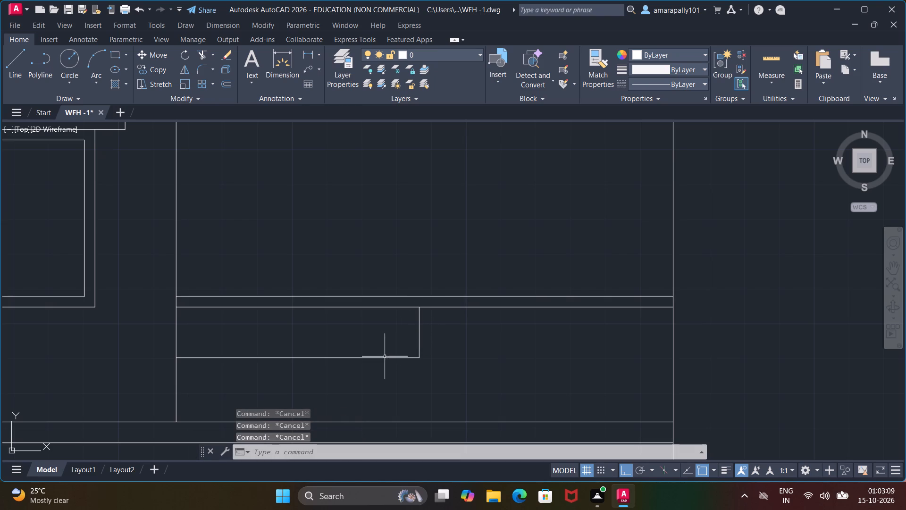
# Copy the new horizontal line straight up from its right end at 2", 4", 6" and 8".
pyautogui.click(386, 358)
pyautogui.rightClick(383, 358)
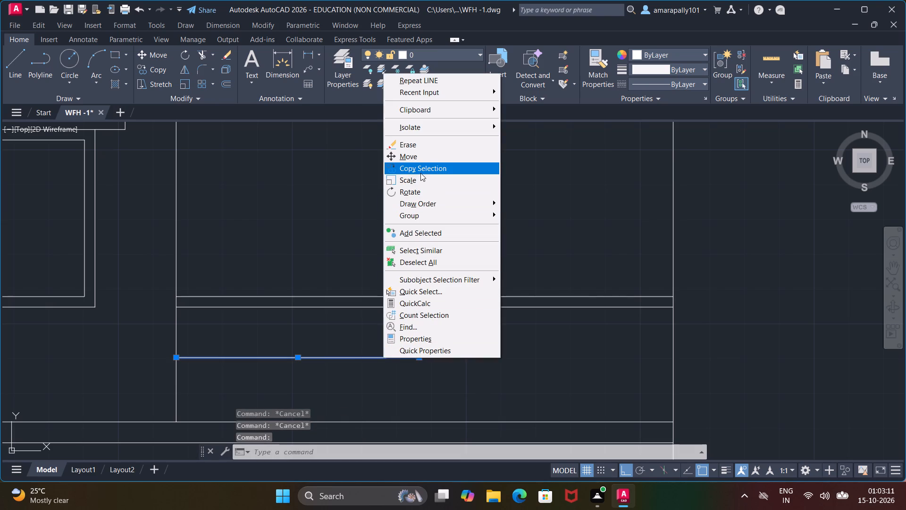
pyautogui.click(420, 172)
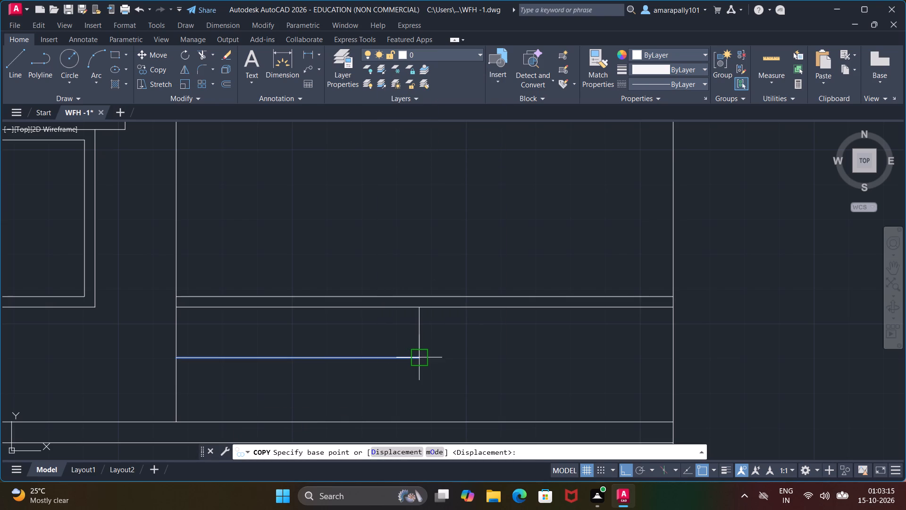
pyautogui.click(416, 357)
pyautogui.write("2'")
pyautogui.press('BackSpace')
pyautogui.hotkey('shift', '"')
pyautogui.press('Return')
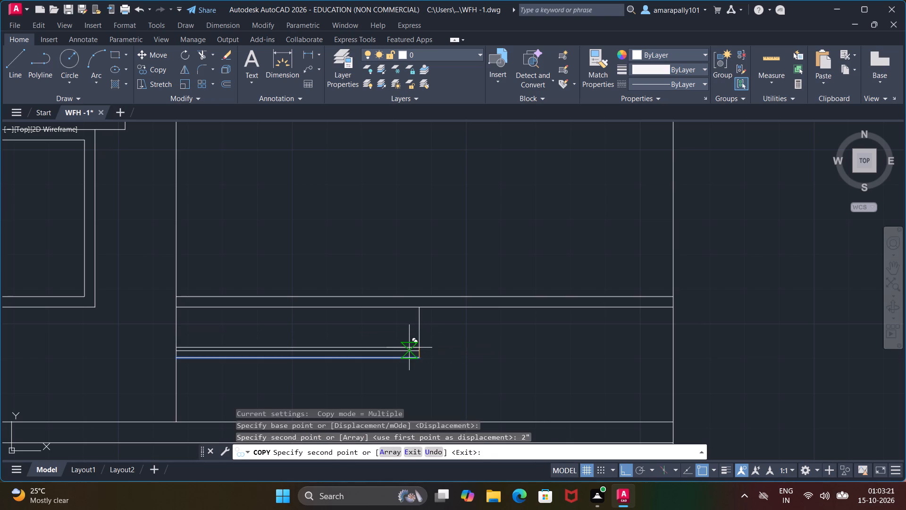
pyautogui.write('4"')
pyautogui.press('Return')
pyautogui.write('6"')
pyautogui.press('Return')
pyautogui.write('8"')
pyautogui.press('Return')
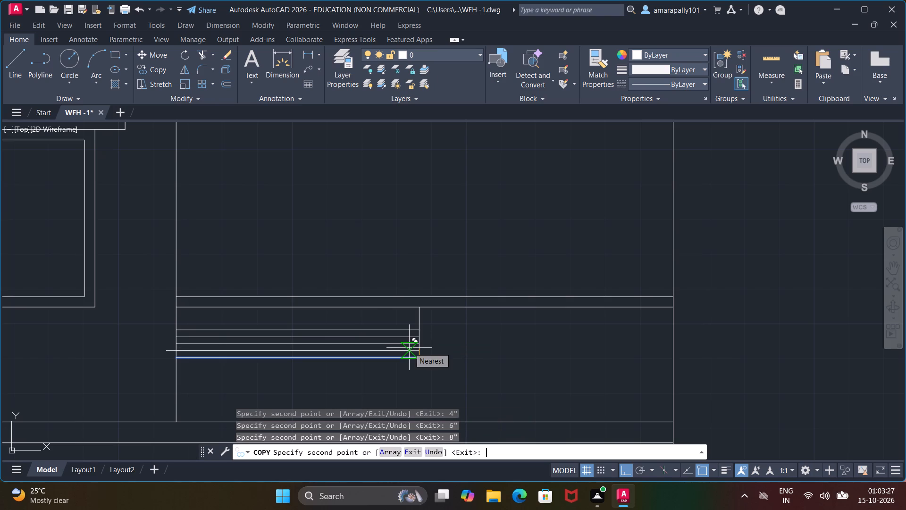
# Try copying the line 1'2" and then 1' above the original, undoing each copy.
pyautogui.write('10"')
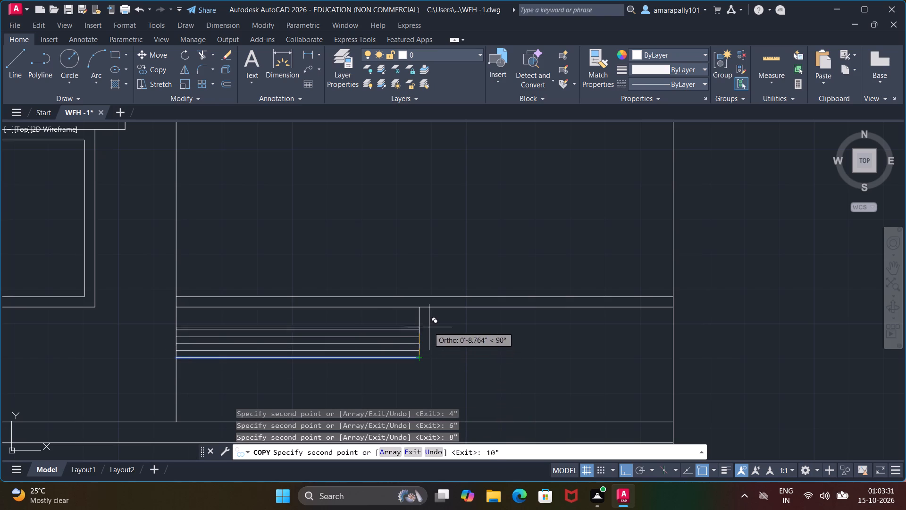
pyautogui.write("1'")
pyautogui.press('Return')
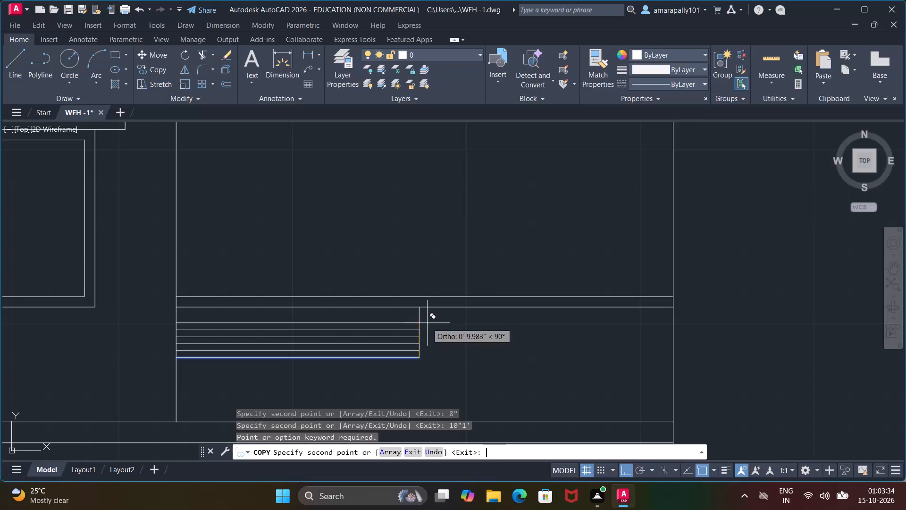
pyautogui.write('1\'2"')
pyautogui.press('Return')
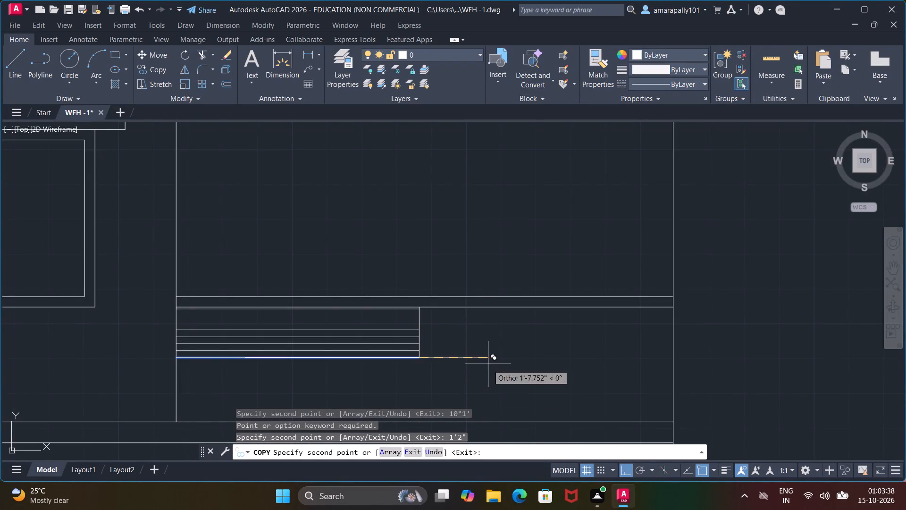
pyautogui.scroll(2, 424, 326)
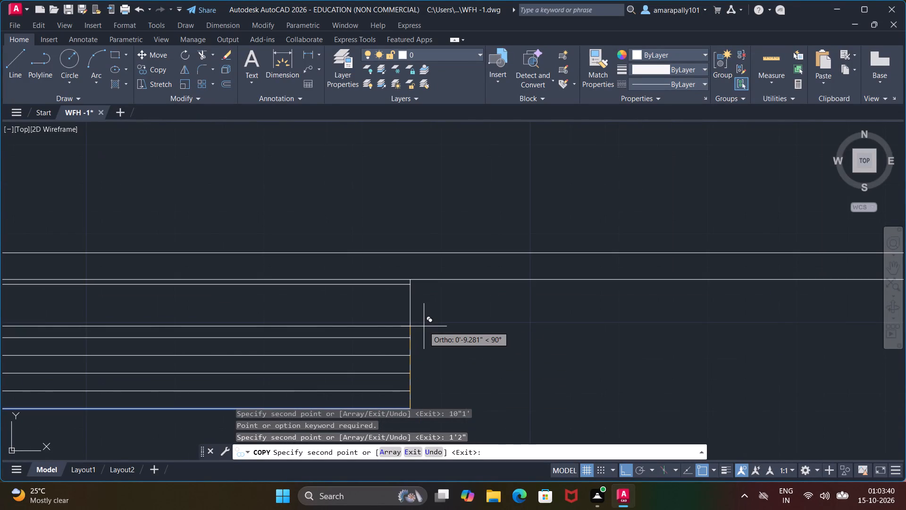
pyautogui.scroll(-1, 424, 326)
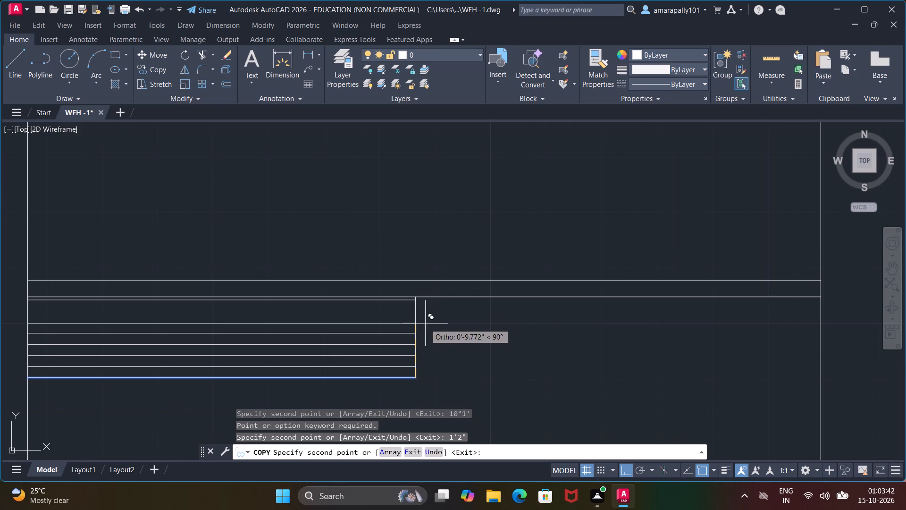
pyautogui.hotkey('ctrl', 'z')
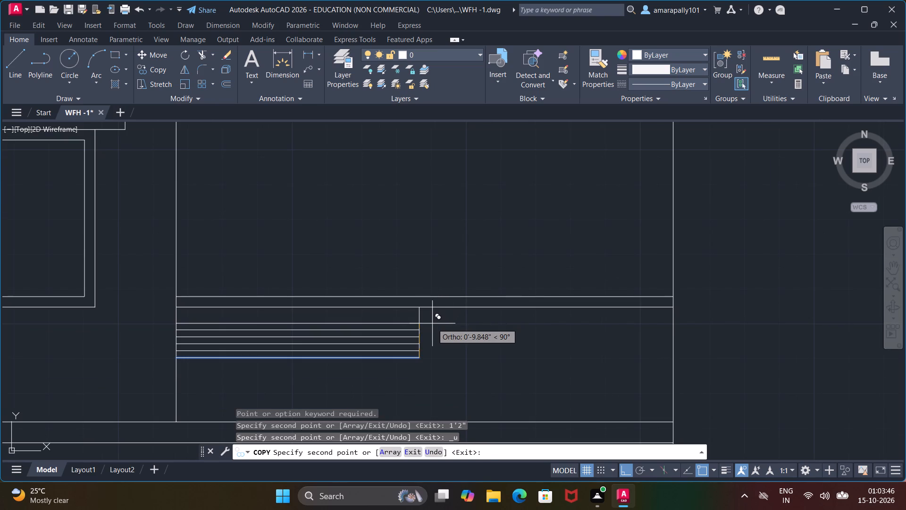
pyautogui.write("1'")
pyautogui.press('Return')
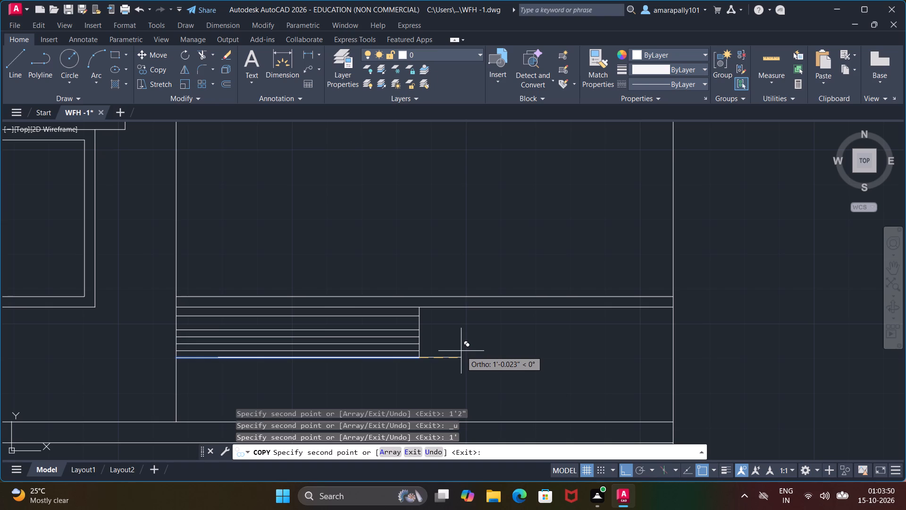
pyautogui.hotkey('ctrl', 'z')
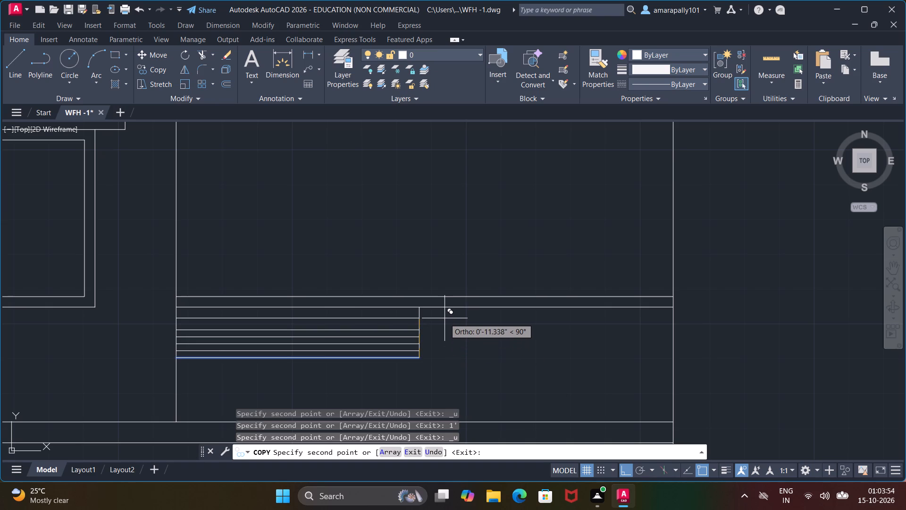
# Copy the short horizontal line in the right bay to 10" above the original.
pyautogui.write("10'")
pyautogui.press('BackSpace')
pyautogui.hotkey('shift', '"')
pyautogui.press('Return')
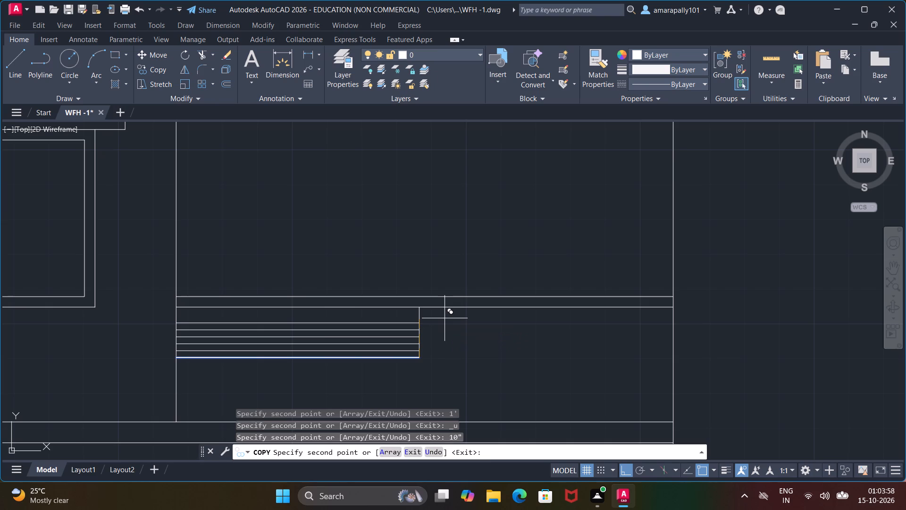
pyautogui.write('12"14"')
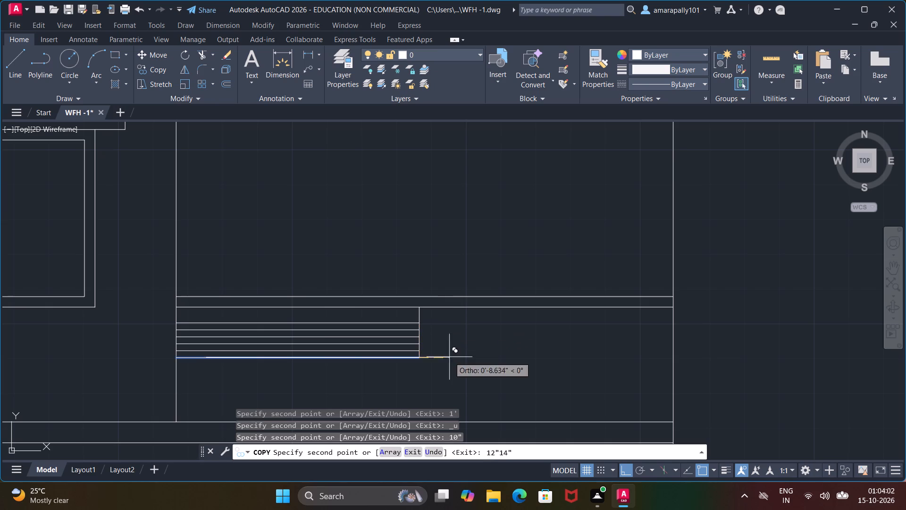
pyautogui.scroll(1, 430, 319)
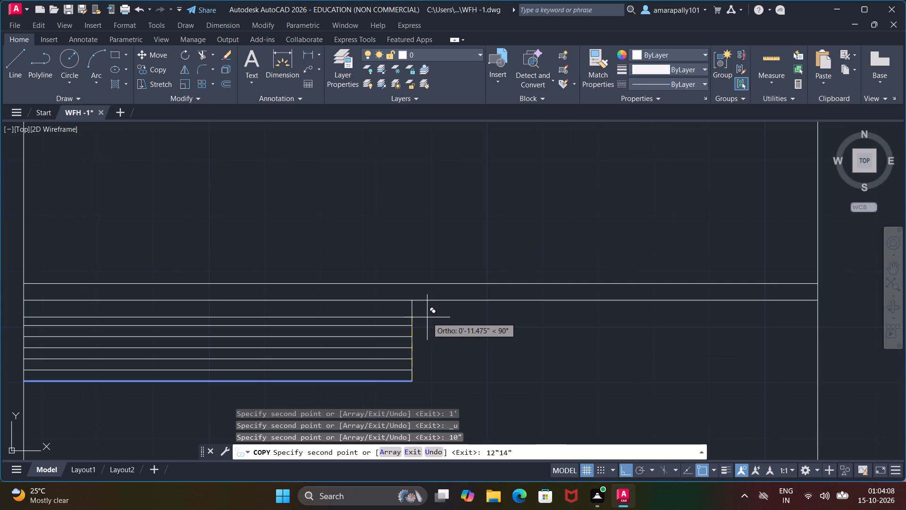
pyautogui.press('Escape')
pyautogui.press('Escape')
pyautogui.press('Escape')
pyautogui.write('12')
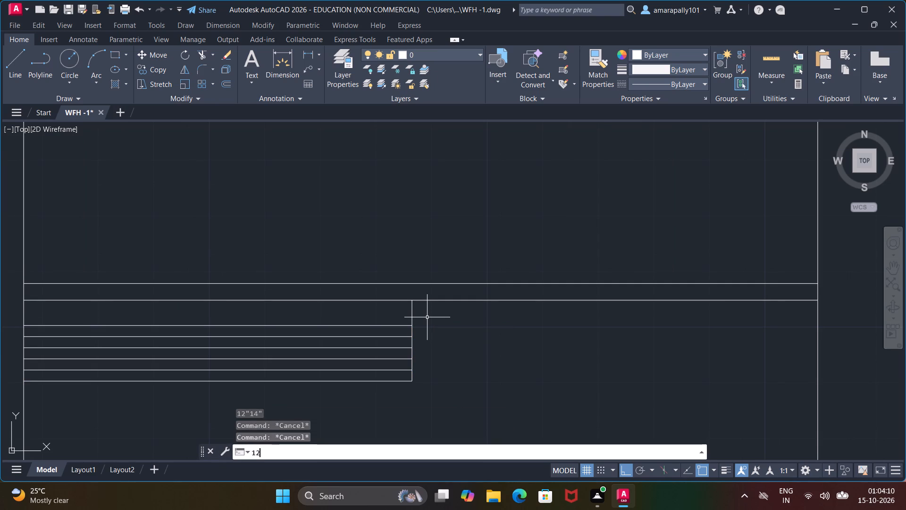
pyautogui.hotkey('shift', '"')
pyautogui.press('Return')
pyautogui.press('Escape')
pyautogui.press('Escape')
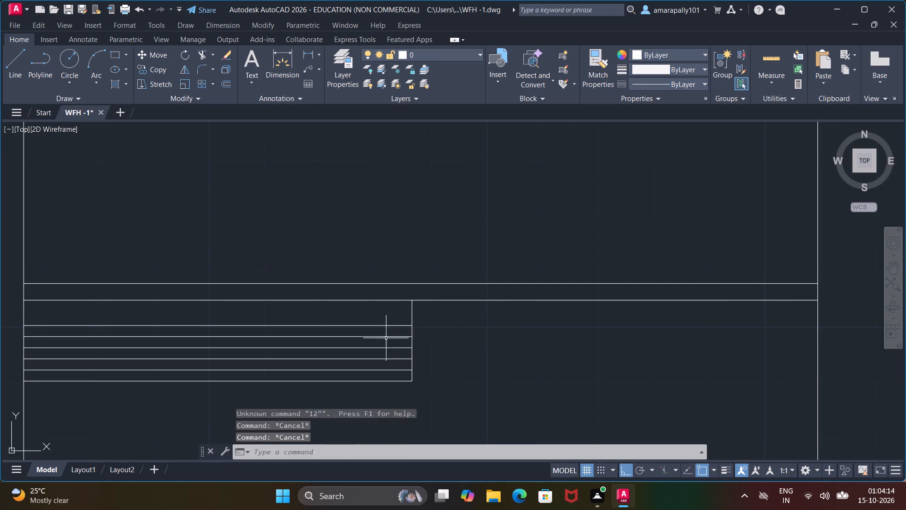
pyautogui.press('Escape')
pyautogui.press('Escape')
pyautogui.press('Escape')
# Copy the topmost short horizontal line straight up from its right end at 2" and 4".
pyautogui.click(390, 326)
pyautogui.rightClick(390, 326)
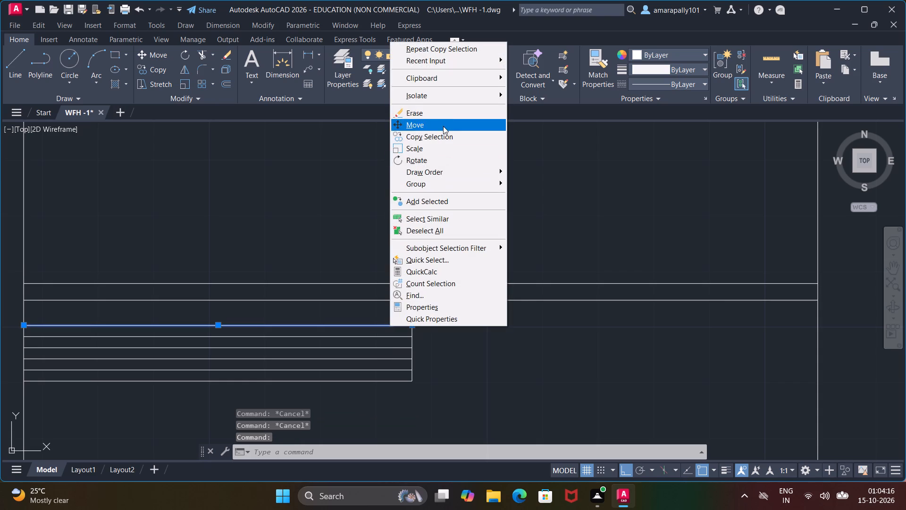
pyautogui.click(443, 136)
pyautogui.click(411, 325)
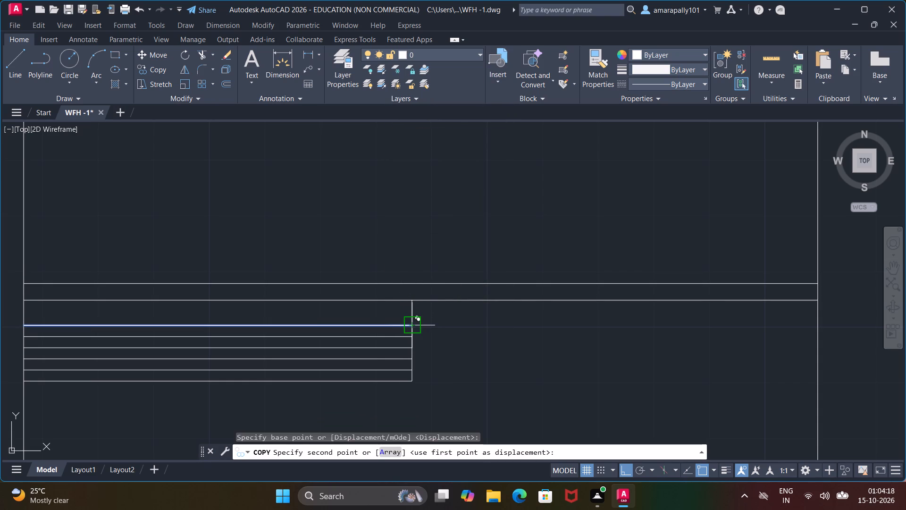
pyautogui.write('2"')
pyautogui.press('Return')
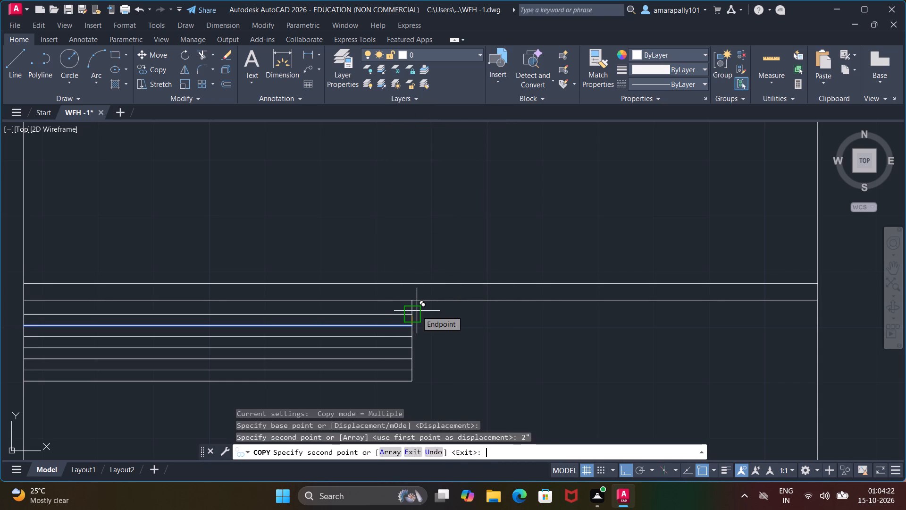
pyautogui.write('4"')
pyautogui.press('Return')
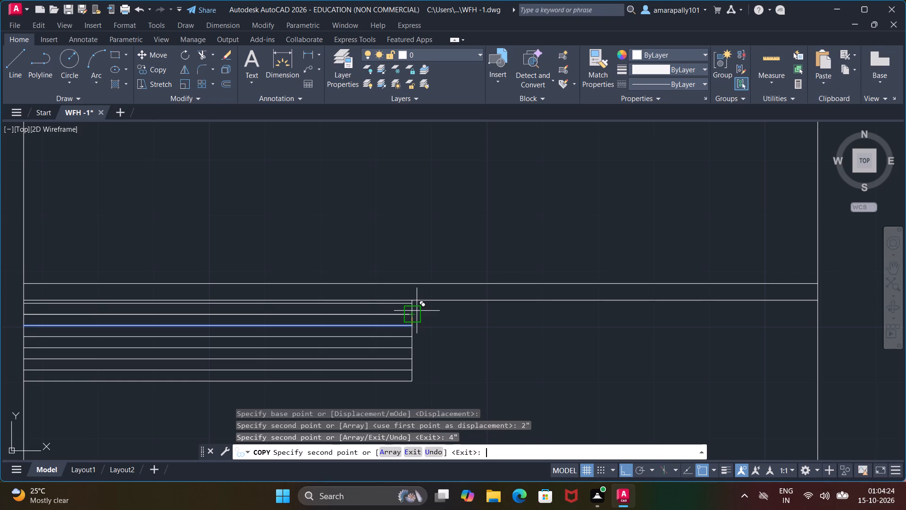
pyautogui.press('Escape')
pyautogui.press('Escape')
pyautogui.press('Escape')
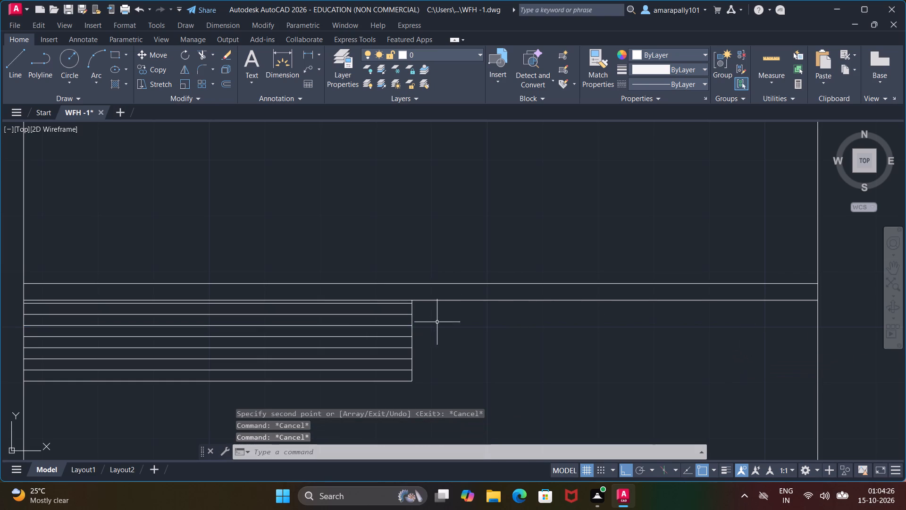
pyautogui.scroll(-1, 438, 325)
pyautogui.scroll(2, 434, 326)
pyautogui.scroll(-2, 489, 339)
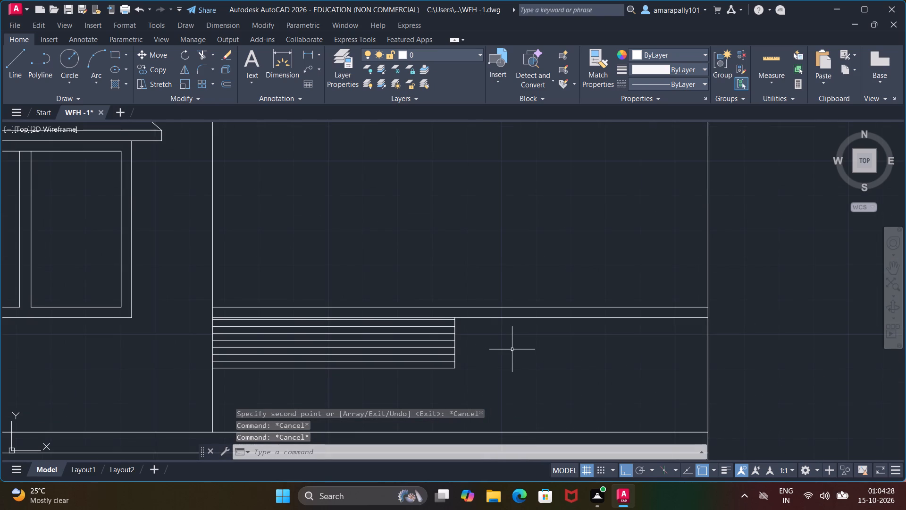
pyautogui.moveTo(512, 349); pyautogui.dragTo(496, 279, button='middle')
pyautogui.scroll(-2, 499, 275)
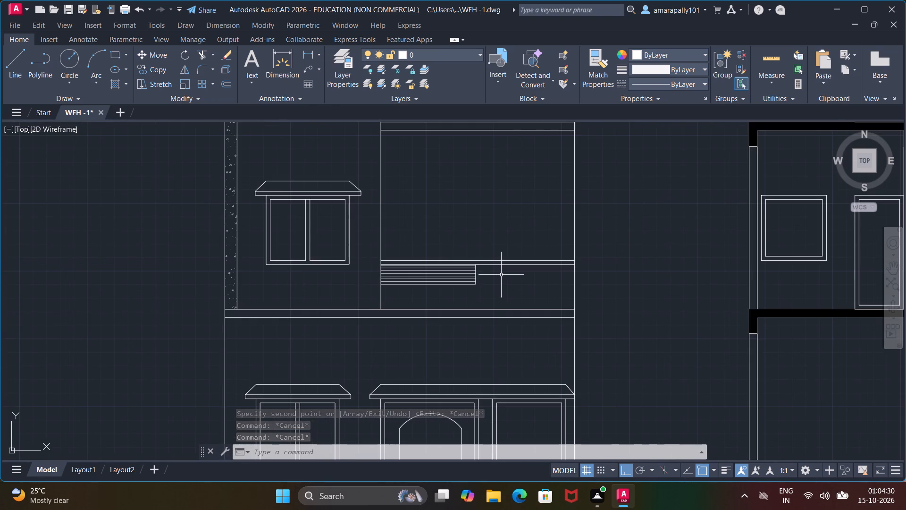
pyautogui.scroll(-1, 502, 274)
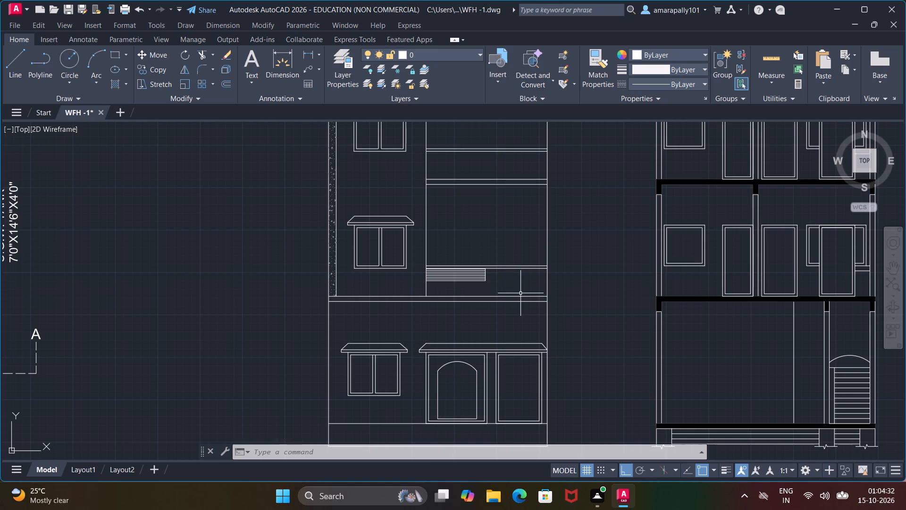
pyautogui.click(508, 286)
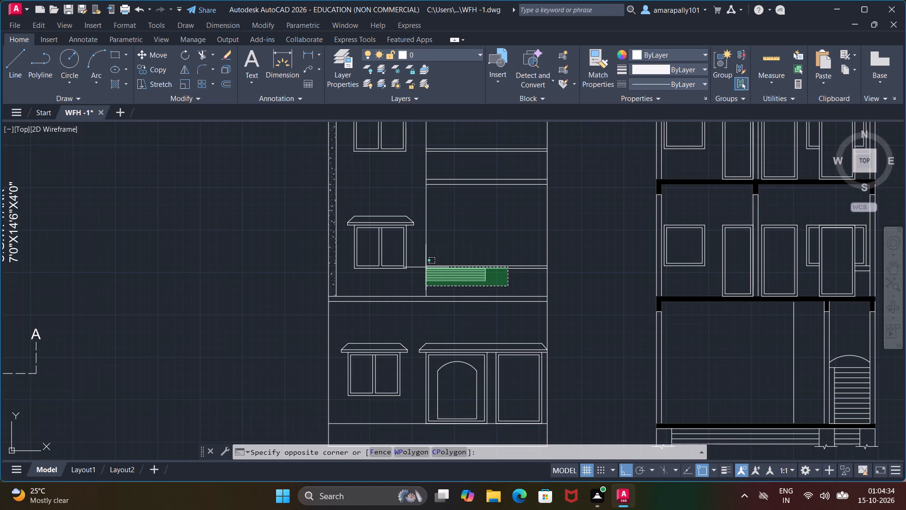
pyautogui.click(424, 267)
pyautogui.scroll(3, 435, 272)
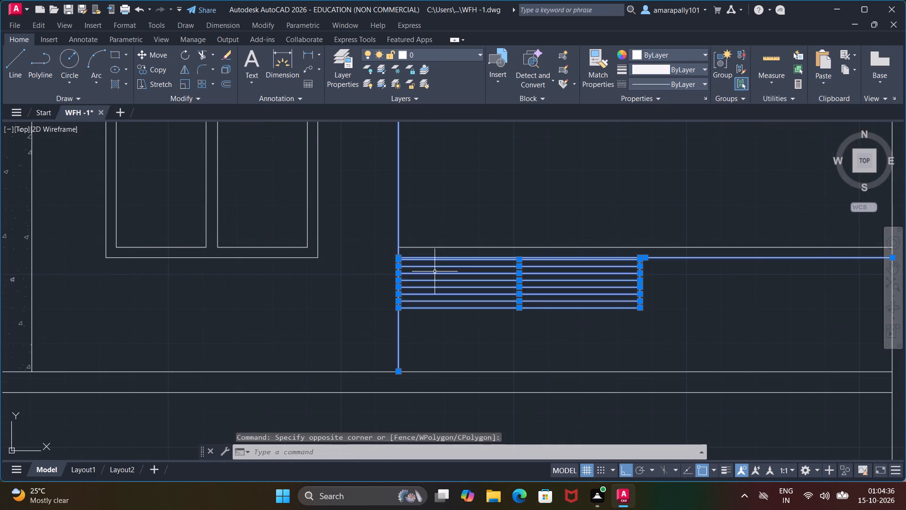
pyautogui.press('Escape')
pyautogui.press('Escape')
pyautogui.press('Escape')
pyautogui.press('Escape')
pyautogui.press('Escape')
# Copy the first-floor parapet's eight short horizontal lines and vertical end line to the matching left corner under the second-floor parapet's lower offset line.
pyautogui.scroll(2, 402, 253)
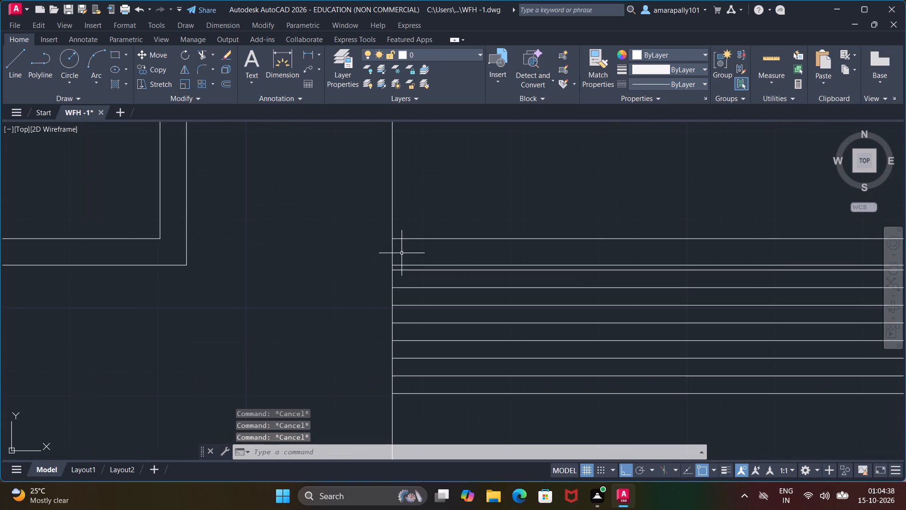
pyautogui.click(402, 253)
pyautogui.scroll(-2, 631, 411)
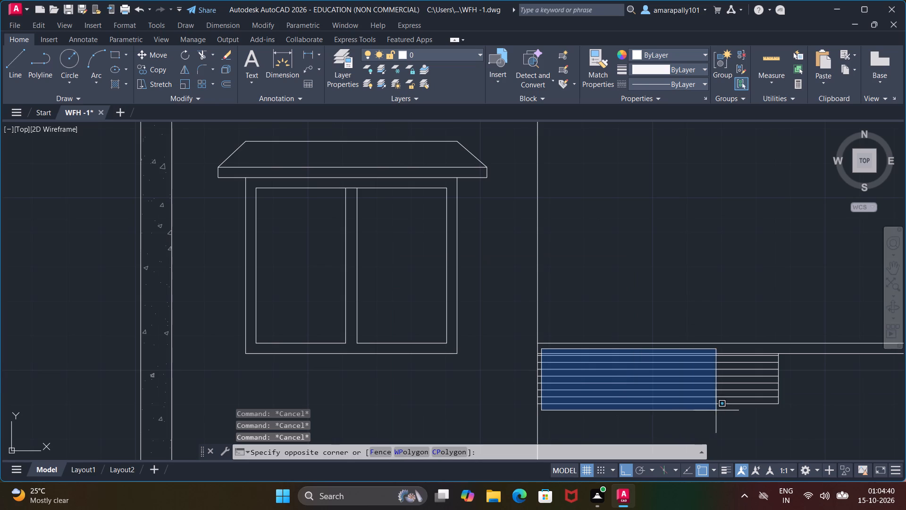
pyautogui.click(804, 417)
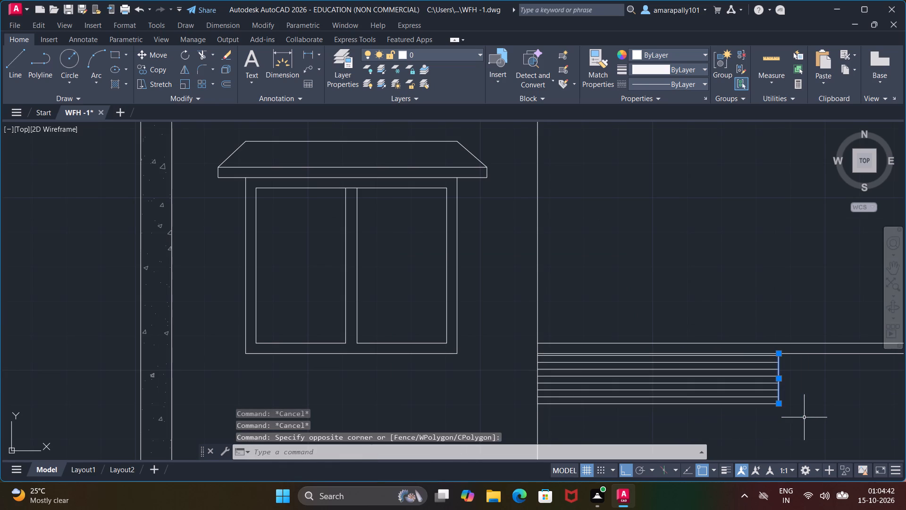
pyautogui.scroll(2, 769, 398)
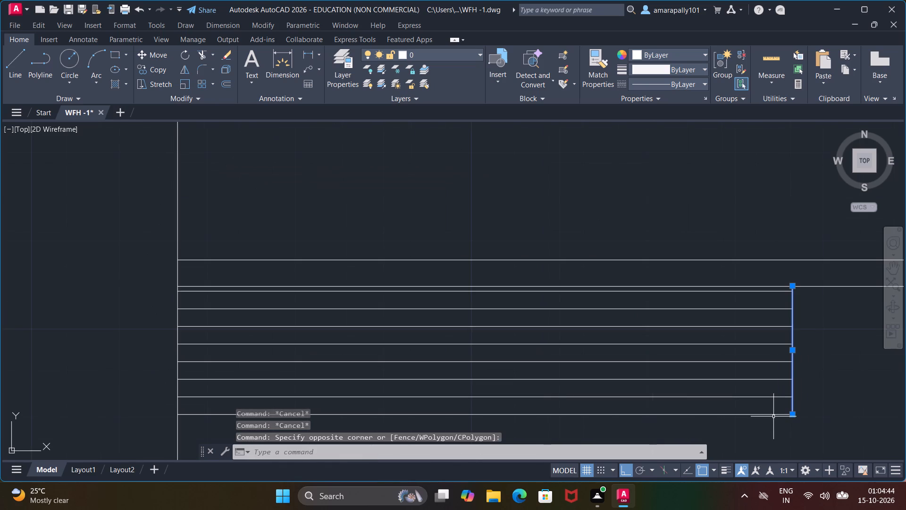
pyautogui.click(773, 416)
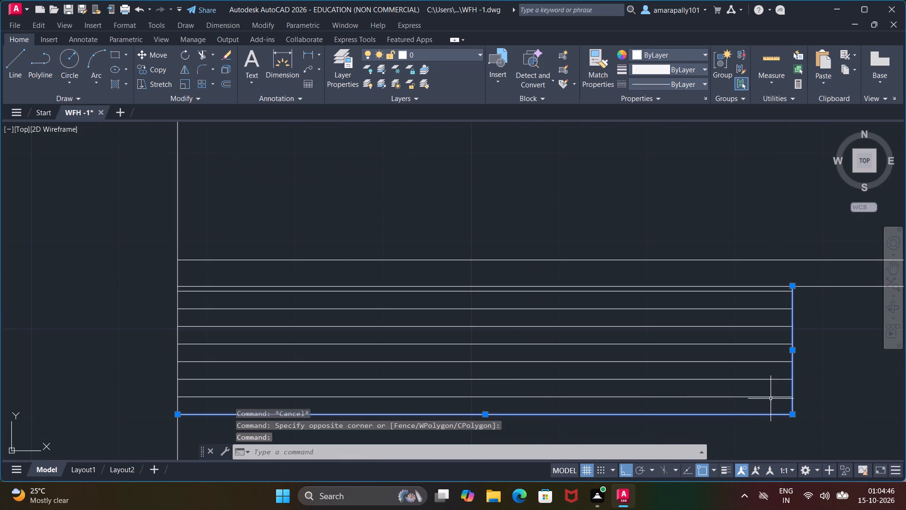
pyautogui.click(771, 399)
pyautogui.click(766, 381)
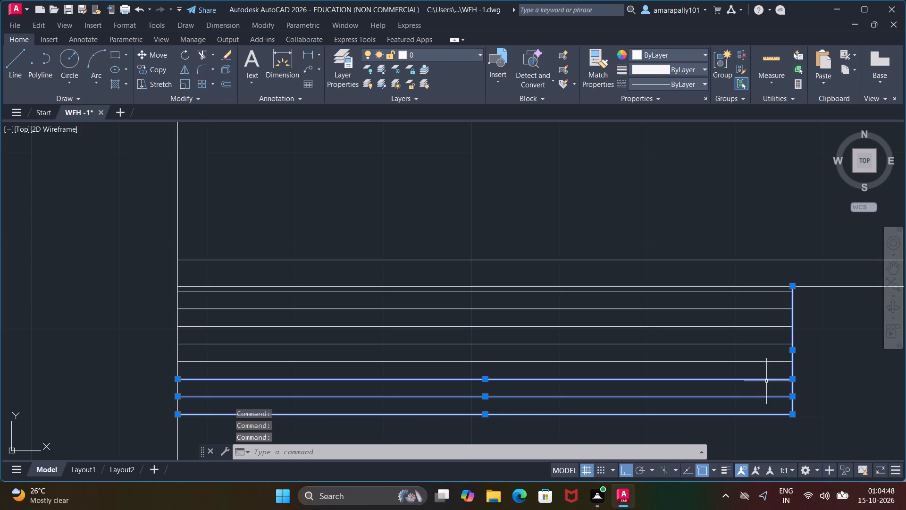
pyautogui.click(759, 360)
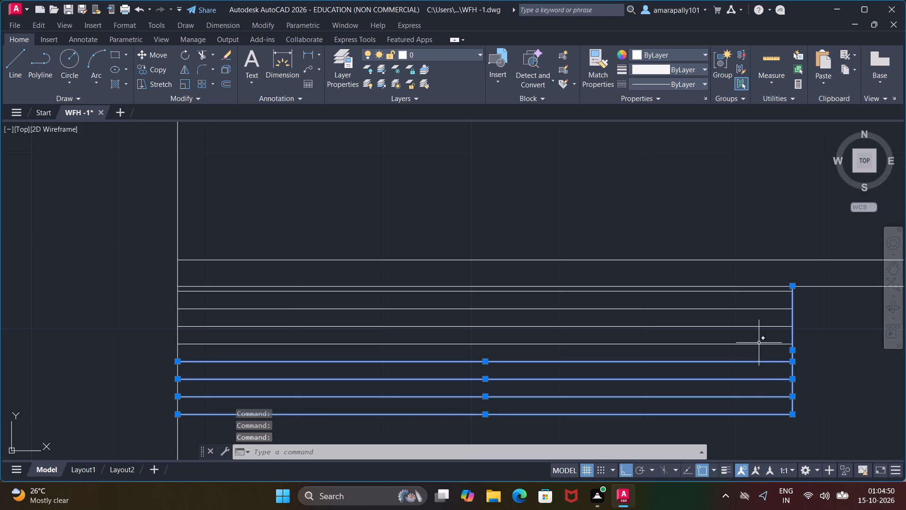
pyautogui.click(759, 343)
pyautogui.click(755, 327)
pyautogui.click(749, 308)
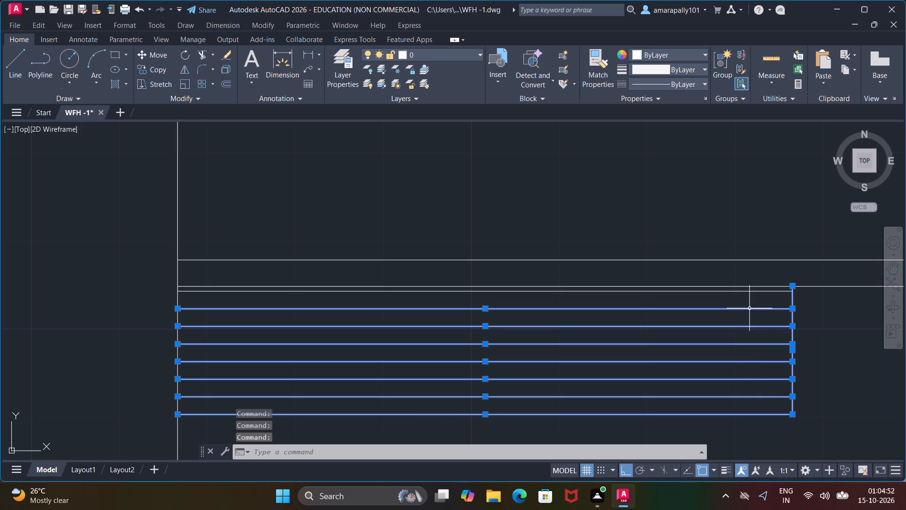
pyautogui.click(748, 292)
pyautogui.rightClick(753, 290)
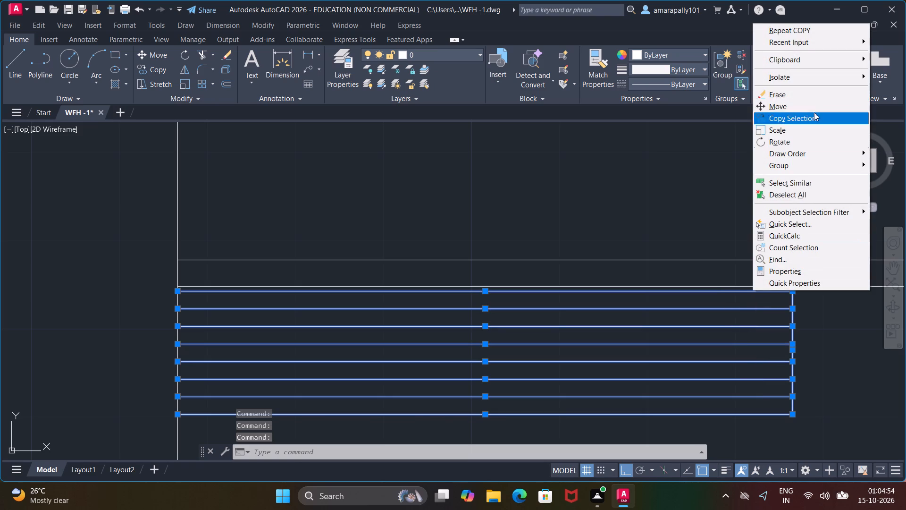
pyautogui.click(812, 115)
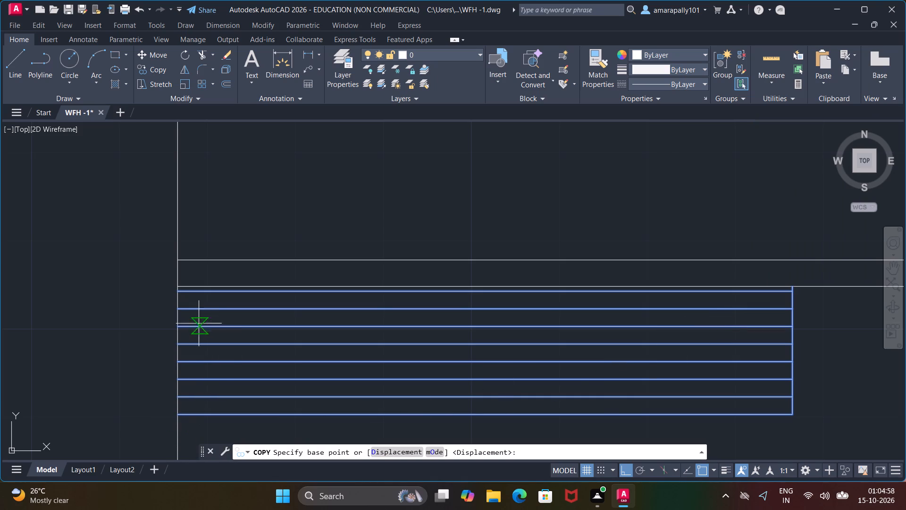
pyautogui.scroll(2, 172, 280)
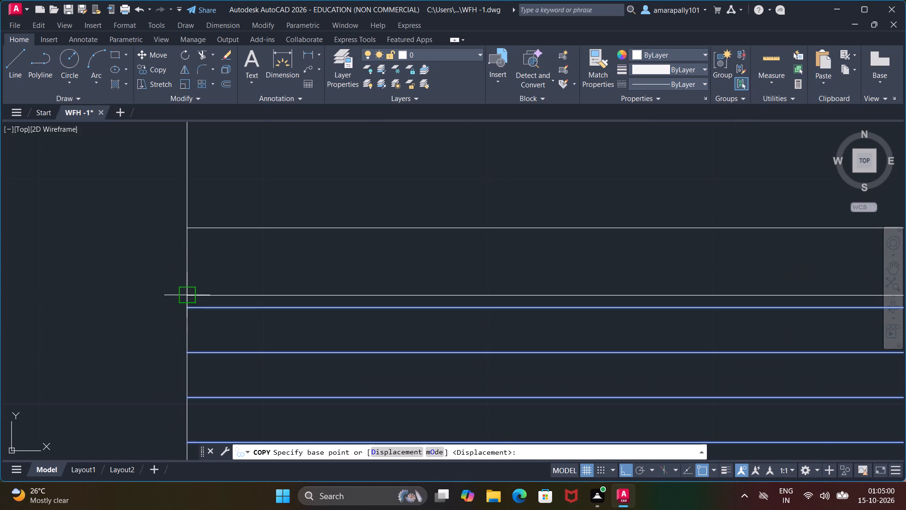
pyautogui.click(189, 294)
pyautogui.scroll(-4, 206, 141)
pyautogui.moveTo(206, 141); pyautogui.dragTo(217, 269, button='middle')
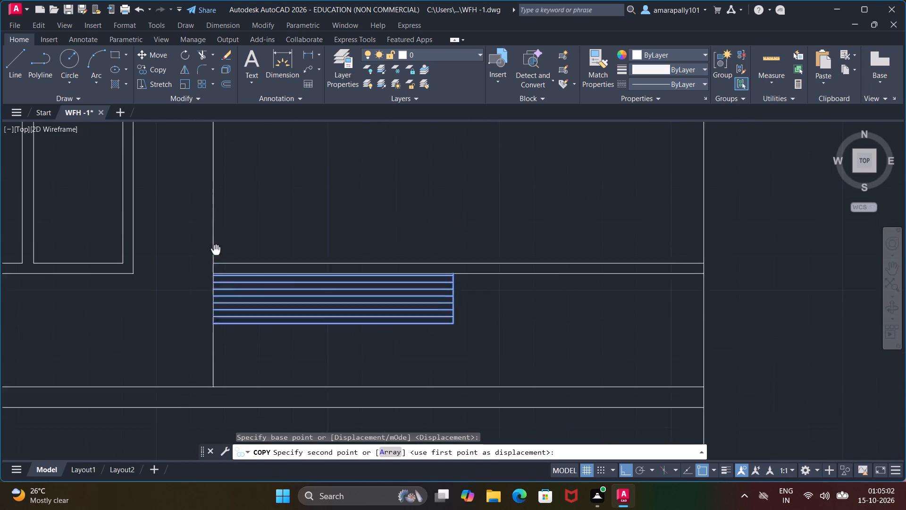
pyautogui.moveTo(217, 269); pyautogui.dragTo(216, 394, button='middle')
pyautogui.moveTo(221, 187); pyautogui.dragTo(235, 502, button='middle')
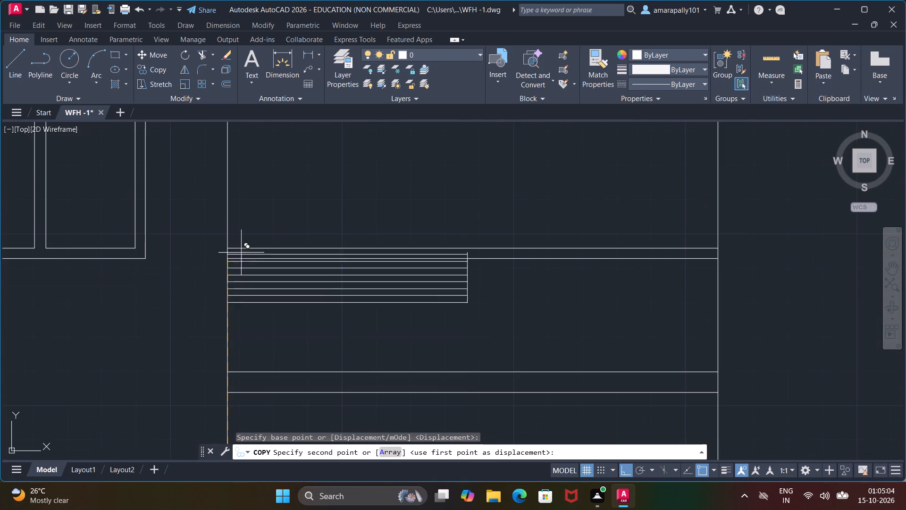
pyautogui.scroll(-3, 264, 325)
pyautogui.moveTo(284, 313); pyautogui.dragTo(290, 306, button='middle')
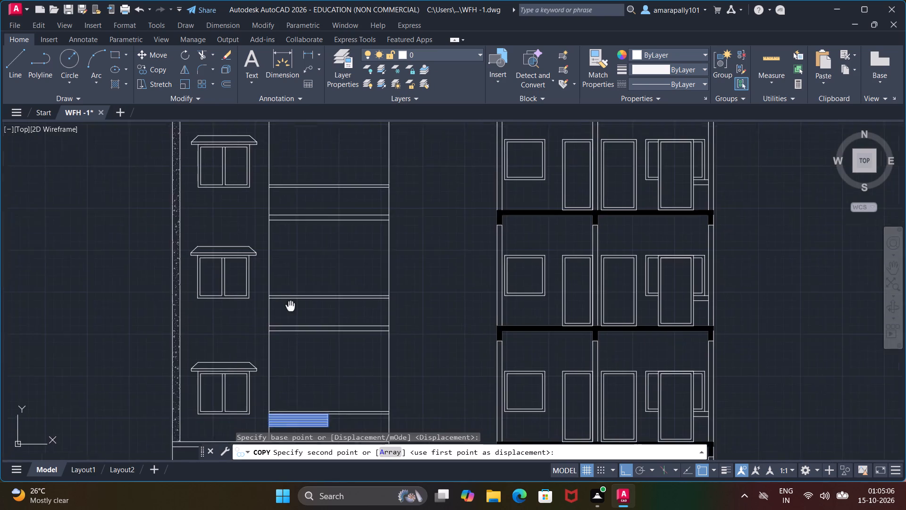
pyautogui.moveTo(290, 306); pyautogui.dragTo(330, 237, button='middle')
pyautogui.scroll(6, 311, 230)
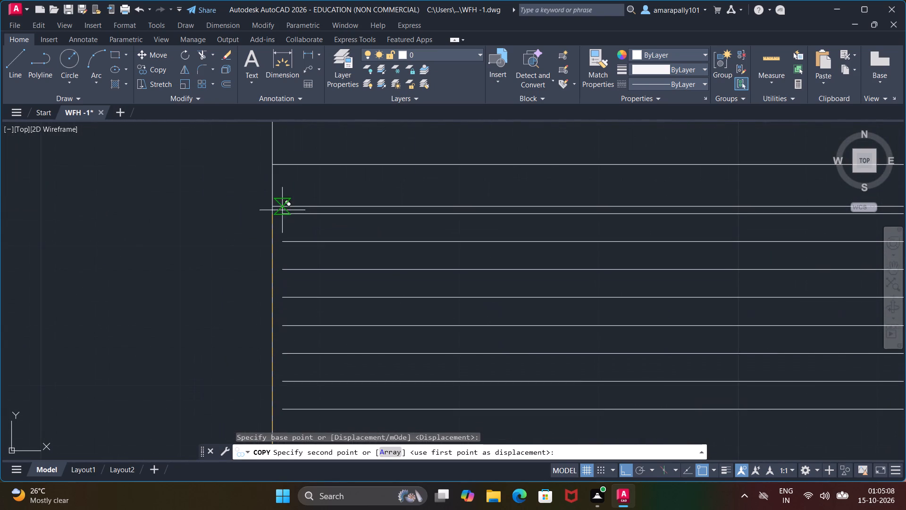
pyautogui.click(275, 207)
# Copy the same striped line set to the matching left corner under the third-floor parapet's lower offset line.
pyautogui.scroll(-4, 307, 195)
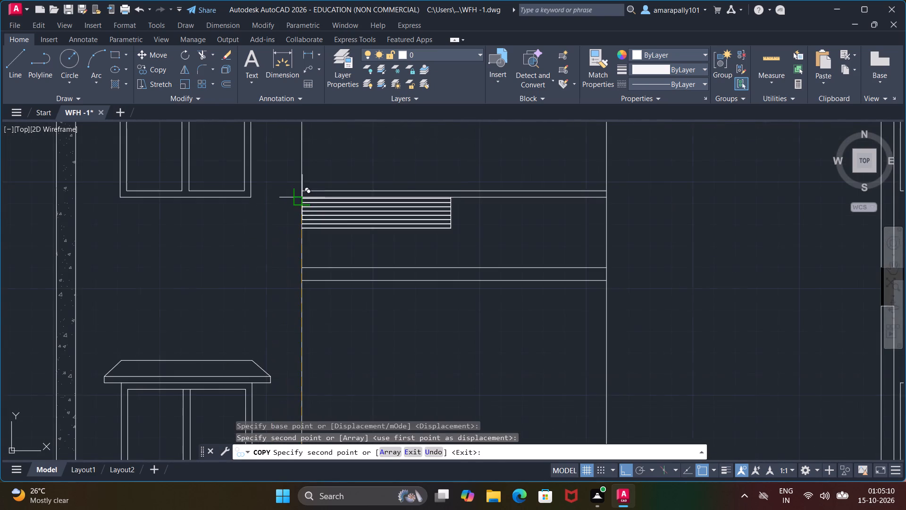
pyautogui.scroll(-3, 318, 178)
pyautogui.moveTo(318, 178); pyautogui.dragTo(318, 183, button='middle')
pyautogui.moveTo(319, 198); pyautogui.dragTo(341, 308, button='middle')
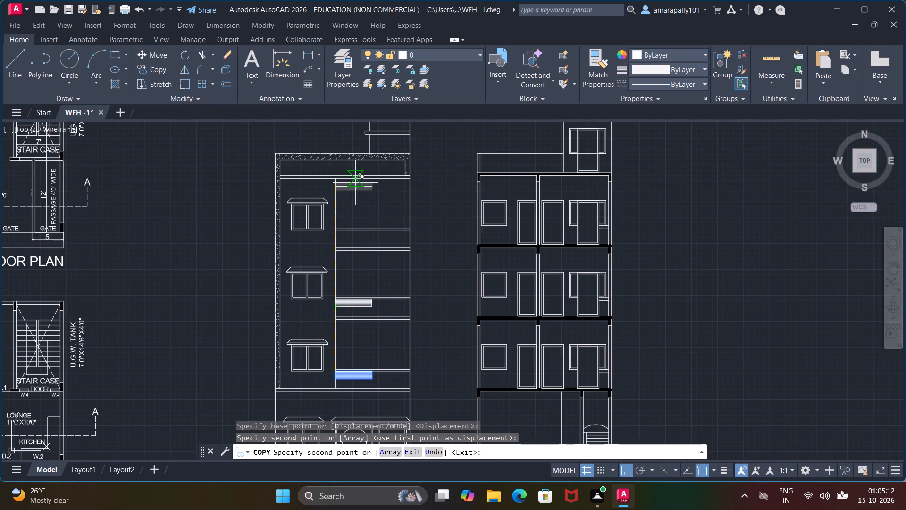
pyautogui.scroll(6, 346, 215)
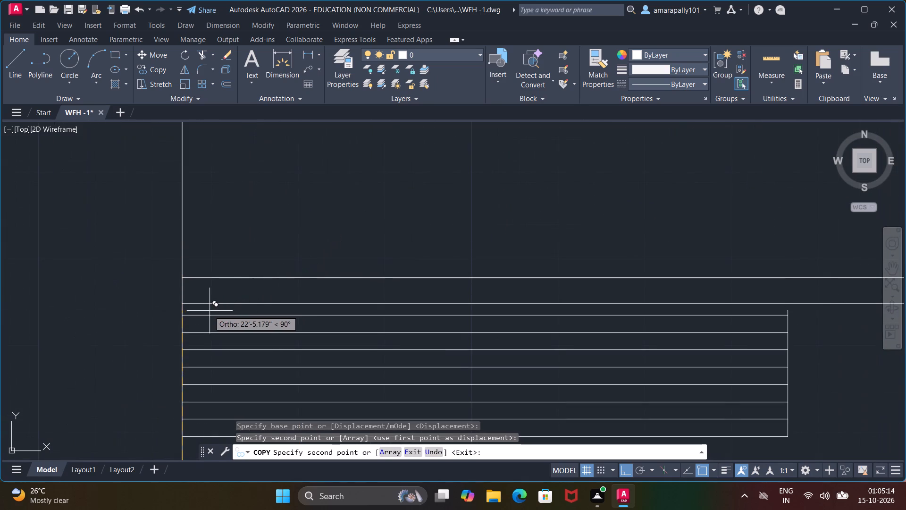
pyautogui.click(186, 303)
pyautogui.scroll(-3, 281, 275)
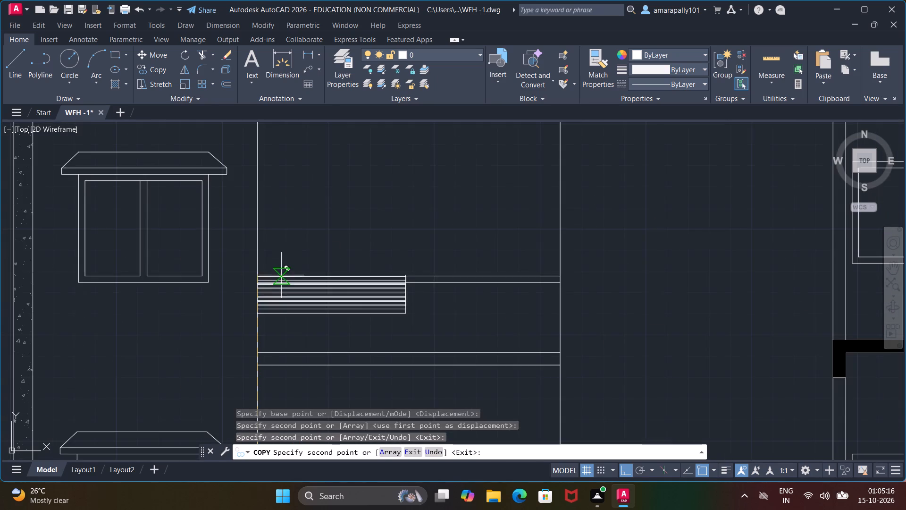
pyautogui.scroll(-4, 317, 262)
pyautogui.press('Escape')
pyautogui.press('Escape')
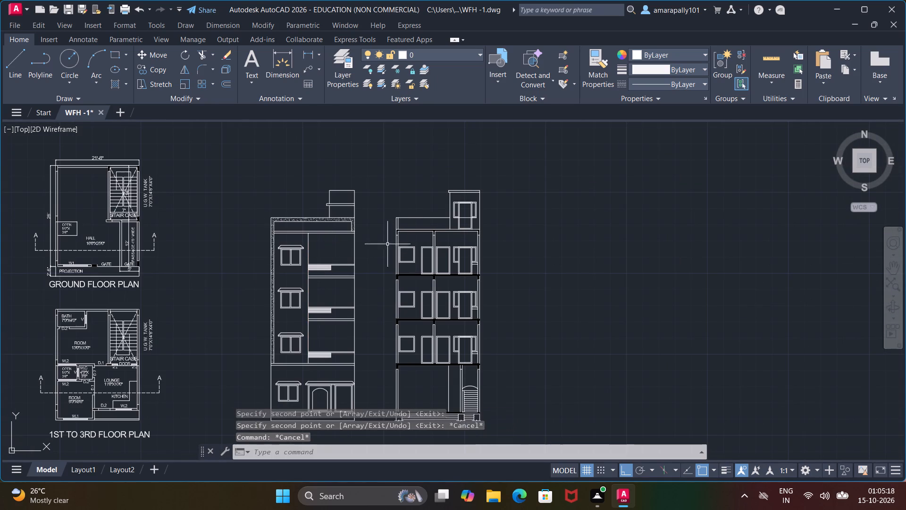
pyautogui.press('Escape')
pyautogui.press('Escape')
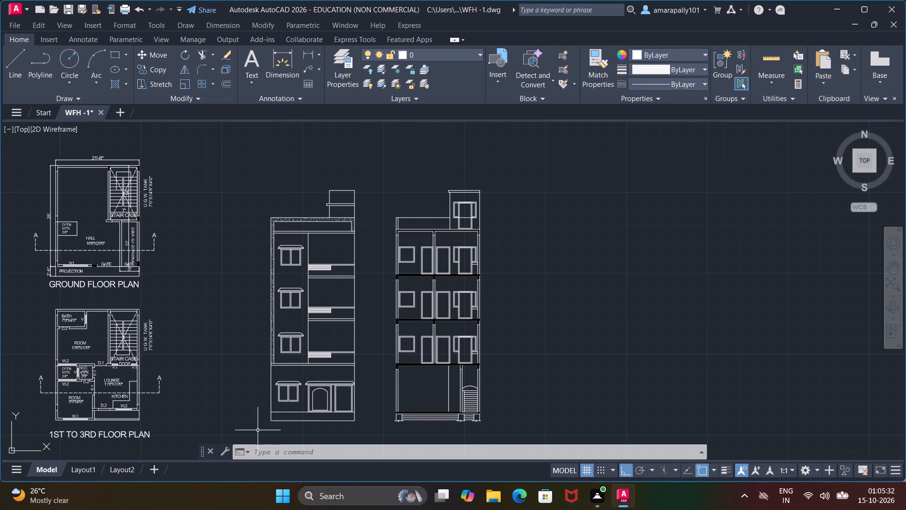
# Draw the door's left vertical edge about 5' high from the first-floor parapet's top line, just inside the right bay's left wall.
pyautogui.scroll(1, 401, 444)
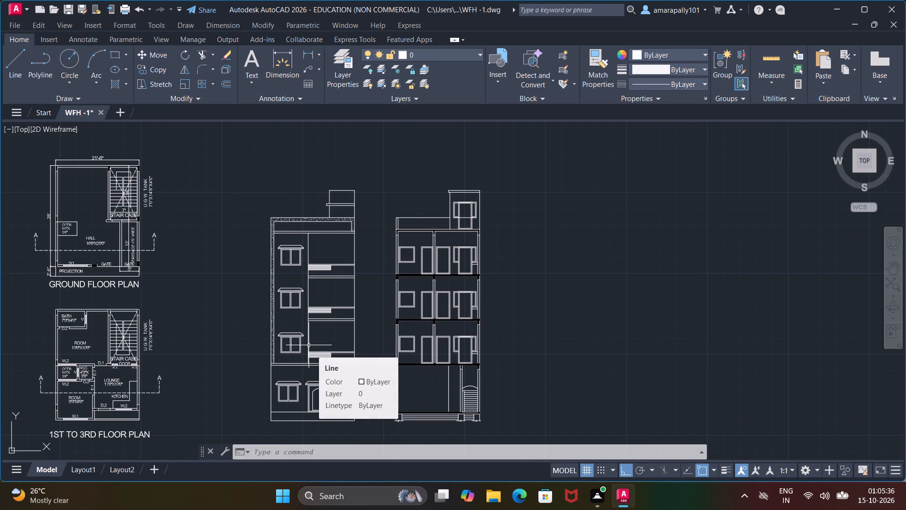
pyautogui.scroll(1, 336, 332)
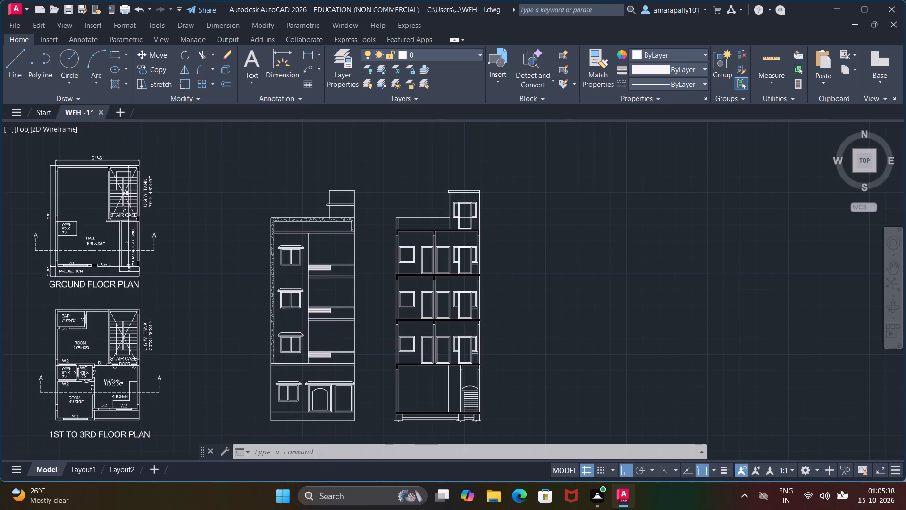
pyautogui.scroll(1, 336, 332)
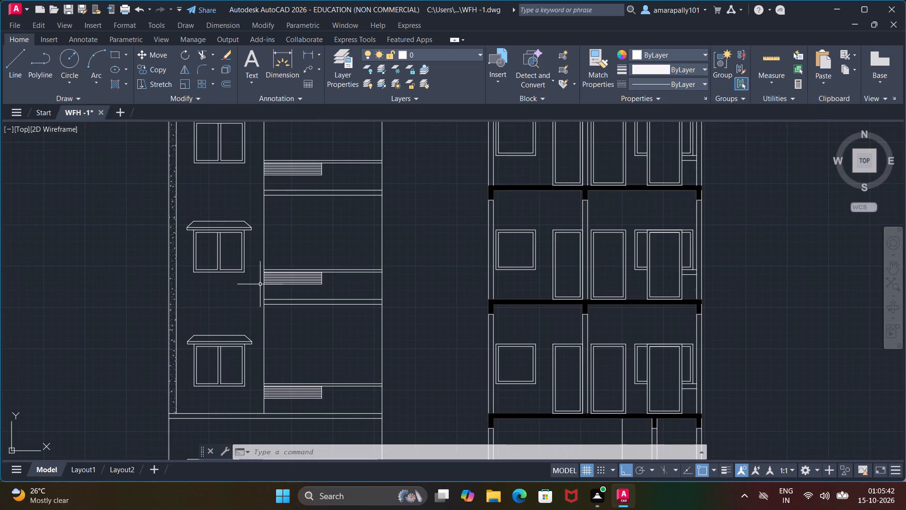
pyautogui.press('l')
pyautogui.press('Return')
pyautogui.scroll(2, 267, 398)
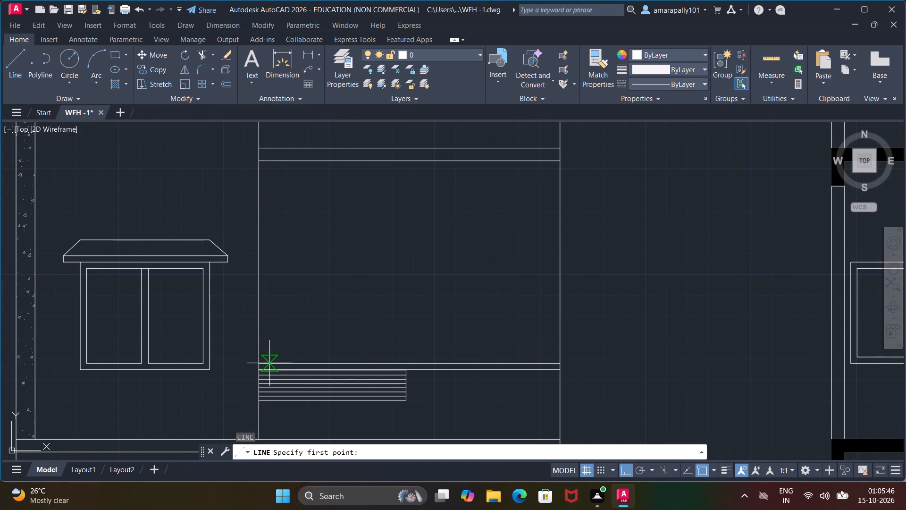
pyautogui.click(269, 363)
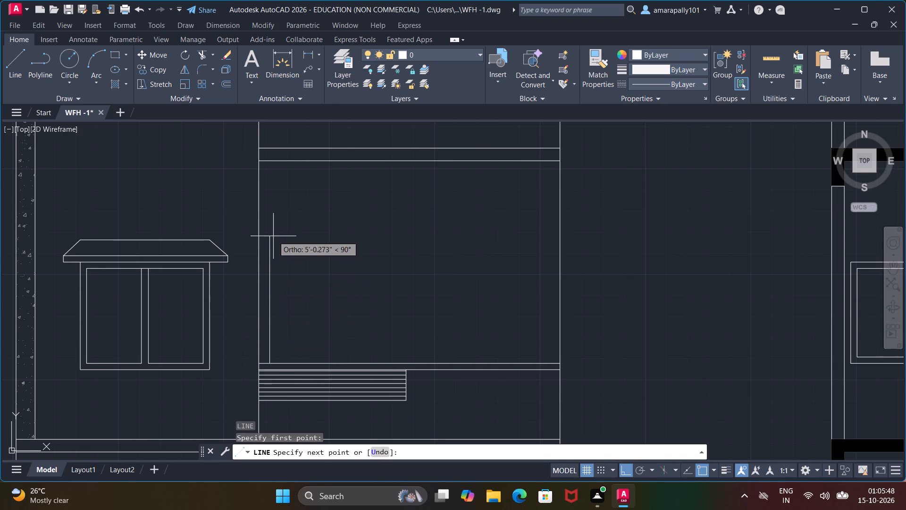
pyautogui.click(272, 239)
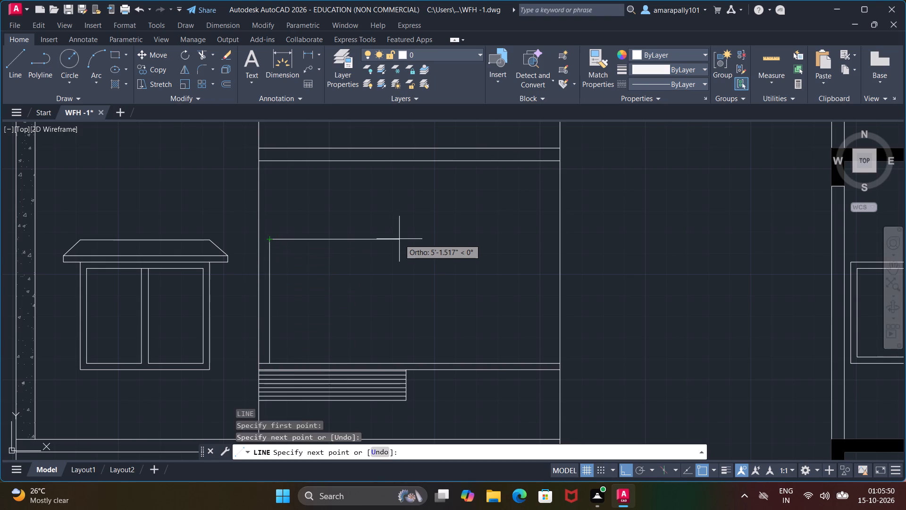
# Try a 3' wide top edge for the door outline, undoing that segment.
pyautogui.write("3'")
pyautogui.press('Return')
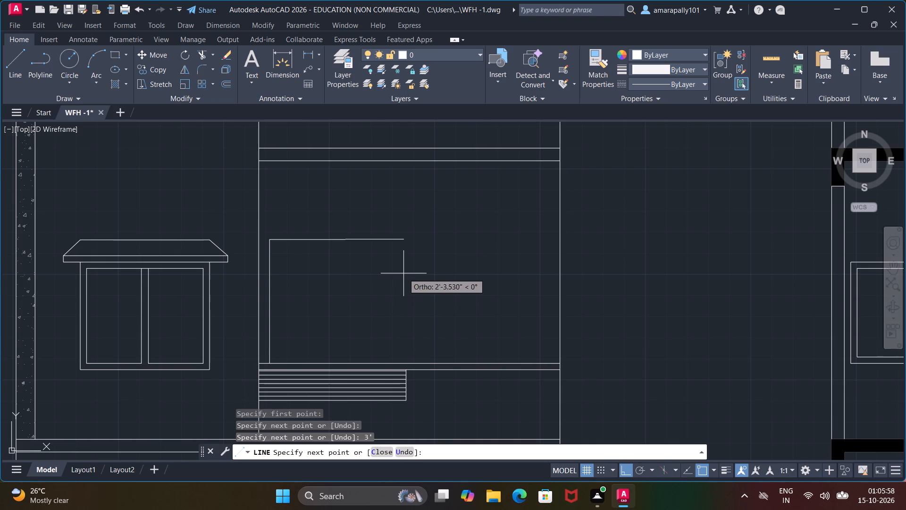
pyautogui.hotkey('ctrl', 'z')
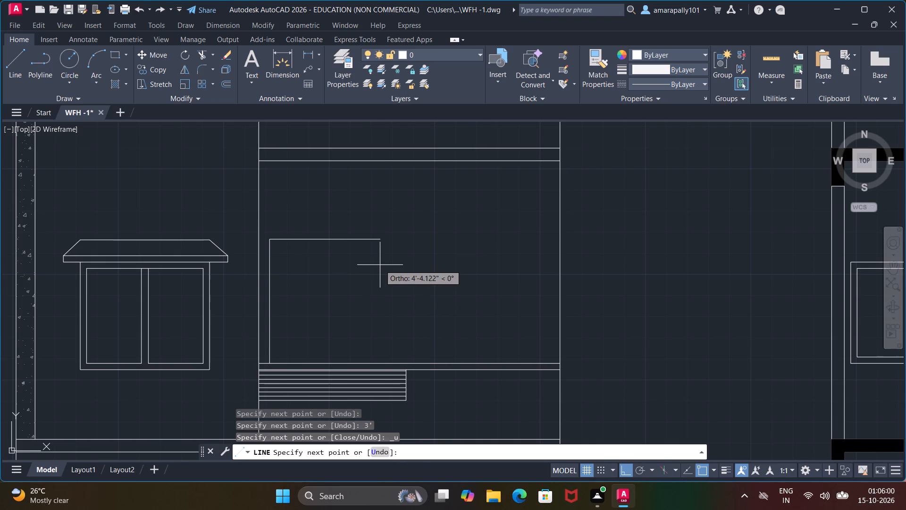
# Complete the door outline with a 3'6" top edge and a right edge dropping to the parapet's top line.
pyautogui.write('3\'6"')
pyautogui.press('Return')
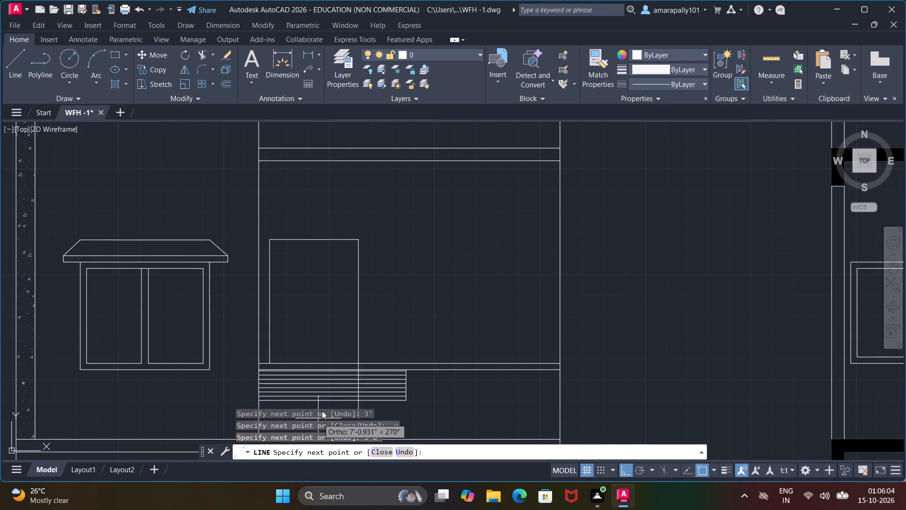
pyautogui.scroll(3, 361, 363)
pyautogui.click(351, 372)
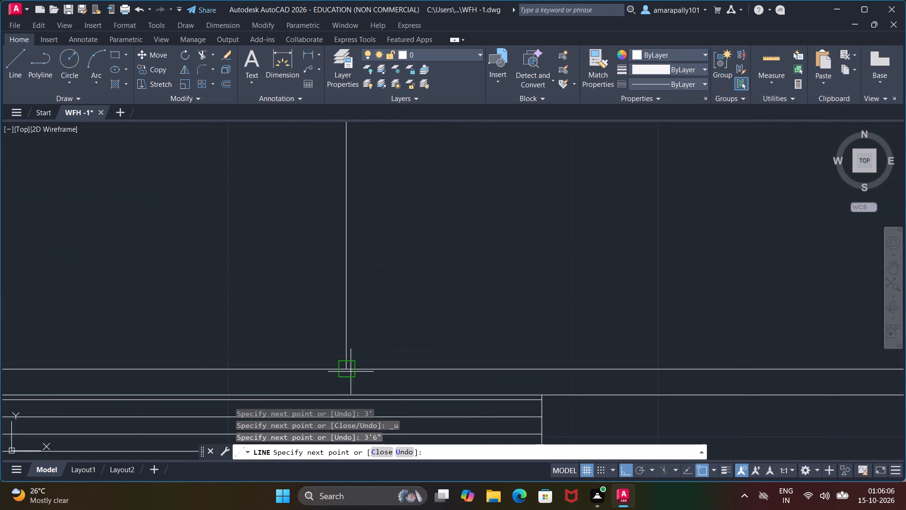
pyautogui.press('Escape')
pyautogui.press('Escape')
pyautogui.press('Escape')
pyautogui.press('Escape')
pyautogui.press('Escape')
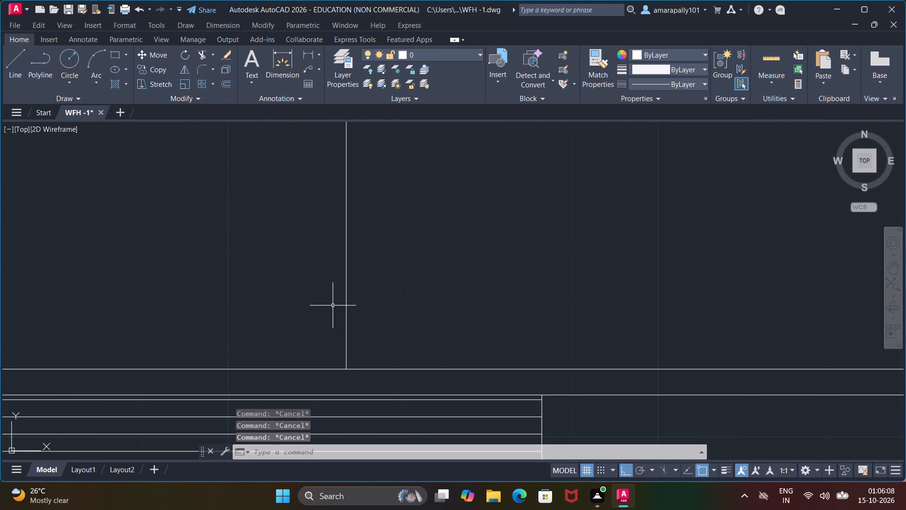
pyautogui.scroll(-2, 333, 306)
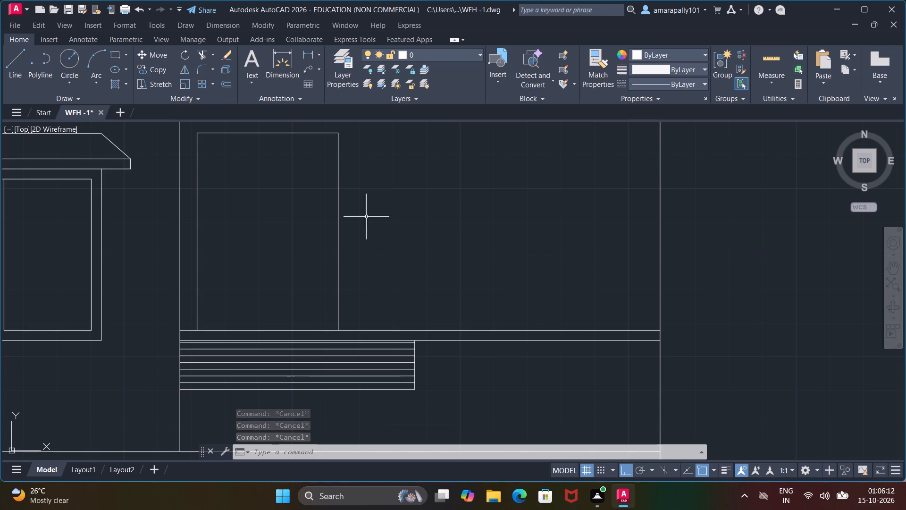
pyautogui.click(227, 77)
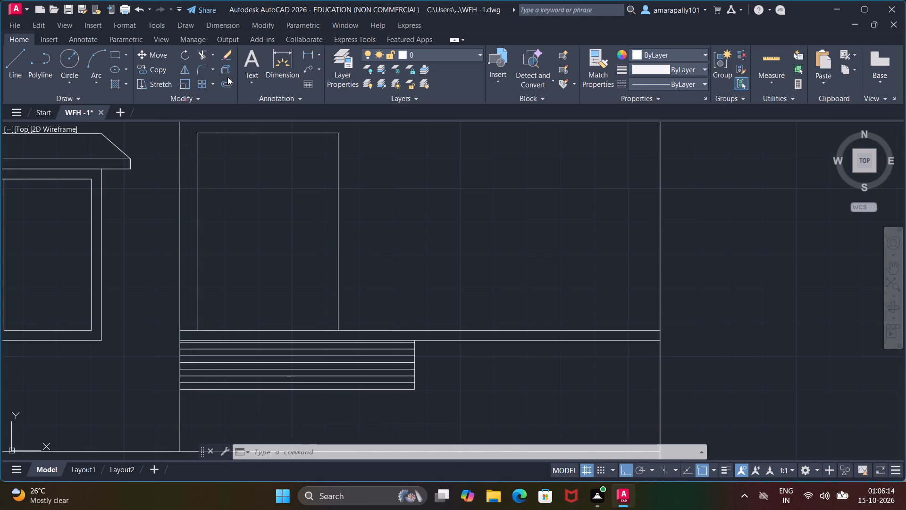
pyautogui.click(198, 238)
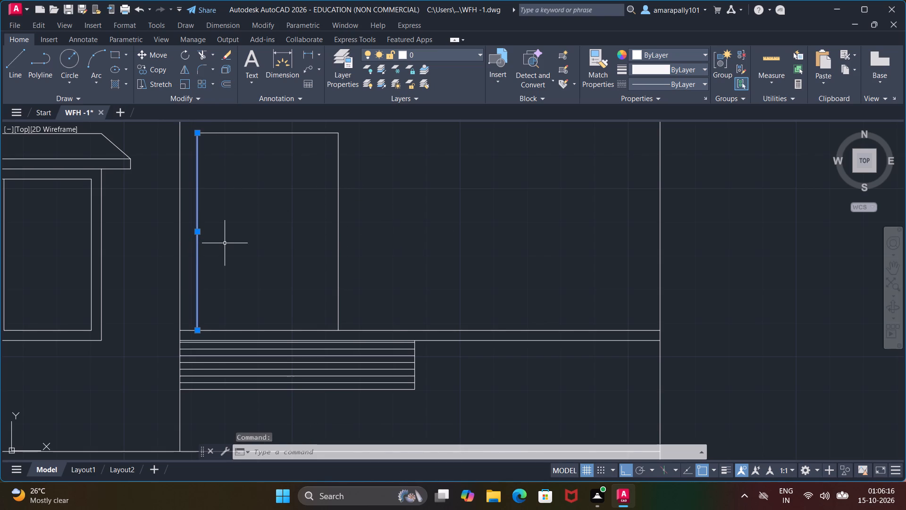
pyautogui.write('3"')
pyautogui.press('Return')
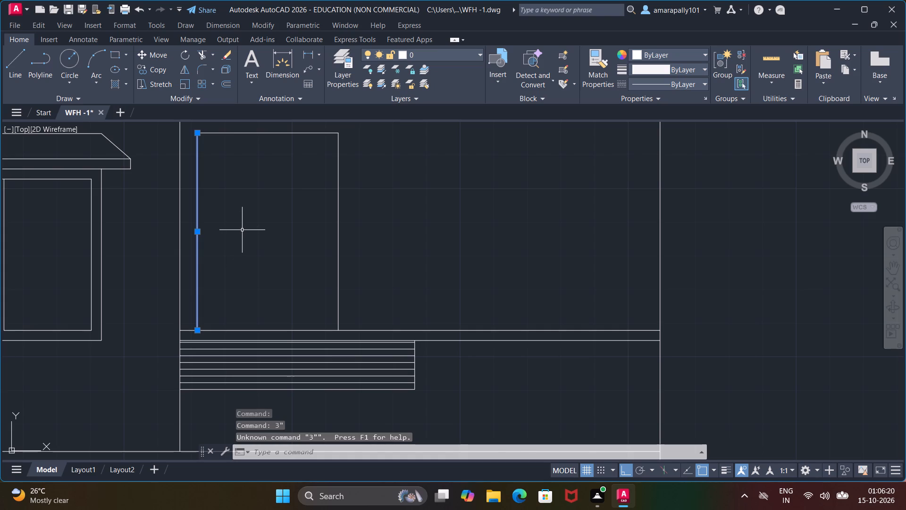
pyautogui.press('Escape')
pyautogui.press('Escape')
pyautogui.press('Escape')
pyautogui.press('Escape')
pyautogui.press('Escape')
# Offset the first-floor door outline's left, top and right edges 3" inward to form the frame.
pyautogui.click(226, 81)
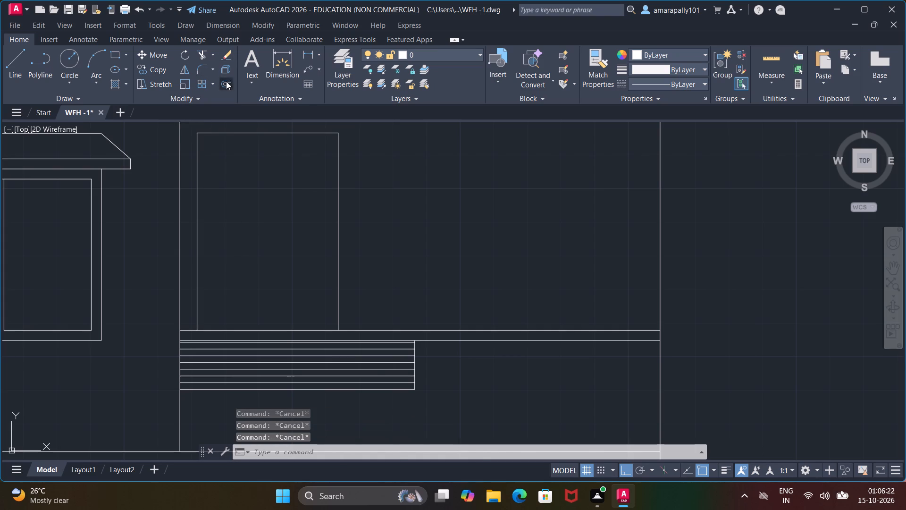
pyautogui.click(197, 267)
pyautogui.write('3"')
pyautogui.press('Return')
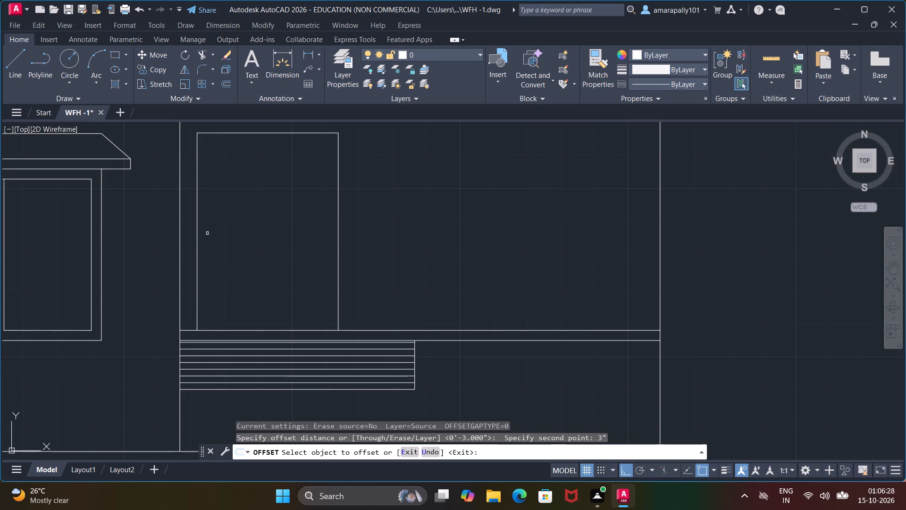
pyautogui.click(195, 230)
pyautogui.click(234, 233)
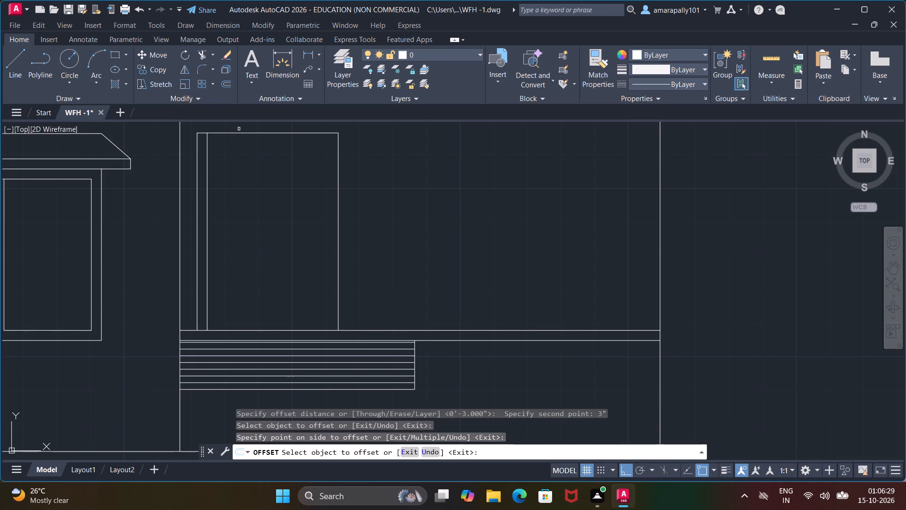
pyautogui.click(240, 136)
pyautogui.click(239, 132)
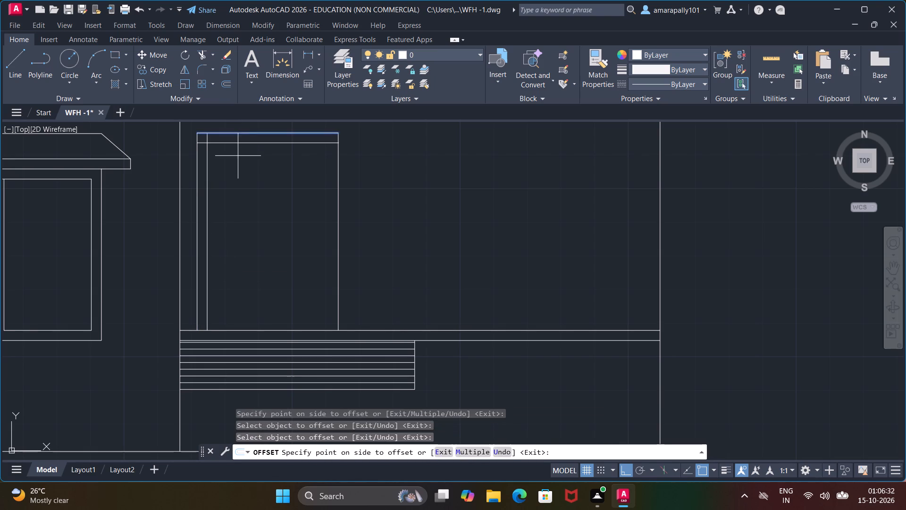
pyautogui.click(238, 156)
pyautogui.click(339, 177)
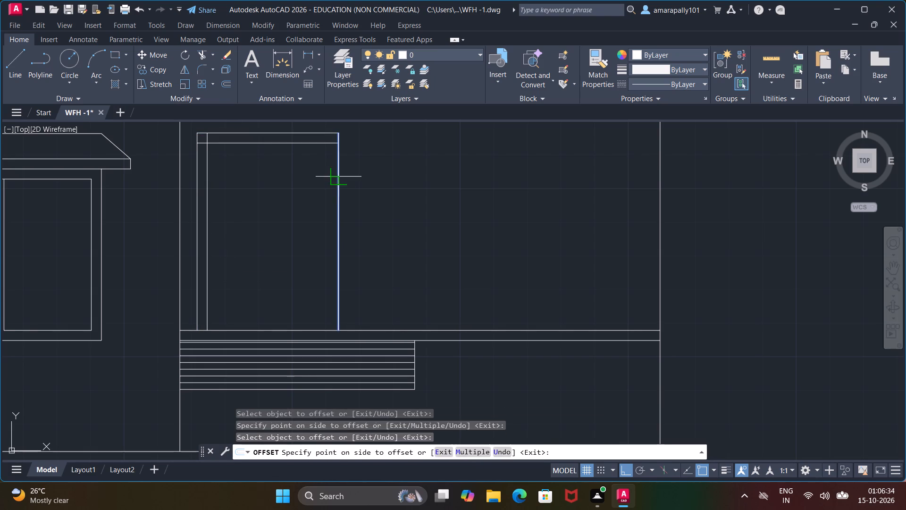
pyautogui.click(317, 187)
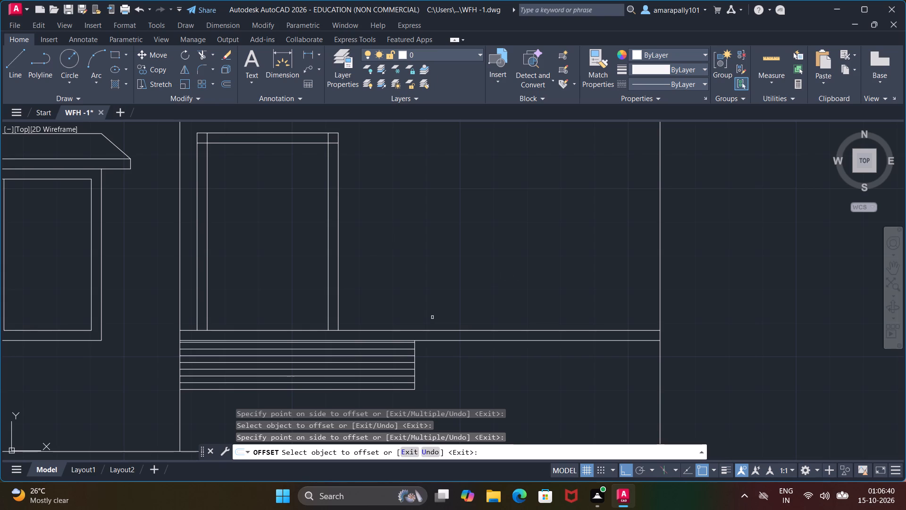
pyautogui.press('Escape')
pyautogui.press('Escape')
pyautogui.press('Escape')
pyautogui.press('Escape')
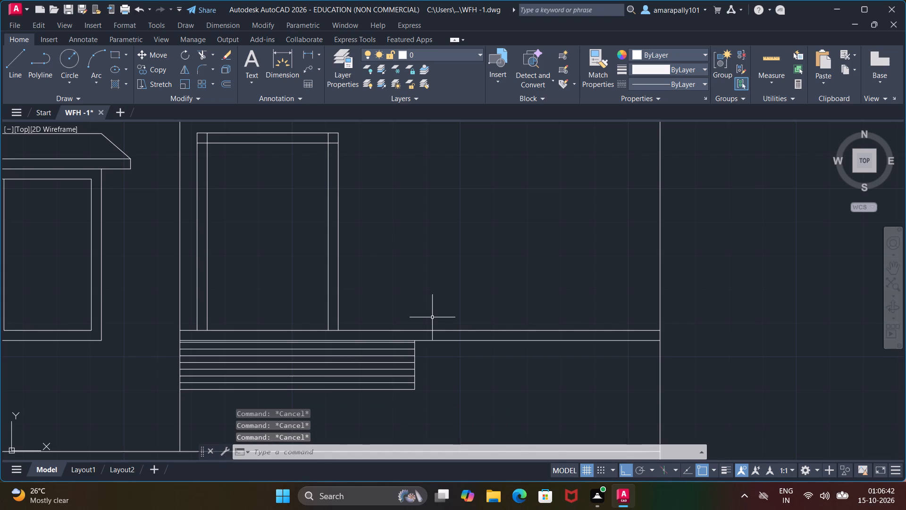
# Trim the overlapping frame line ends at both upper corners of the first-floor door.
pyautogui.write('TR')
pyautogui.press('Return')
pyautogui.press('Return')
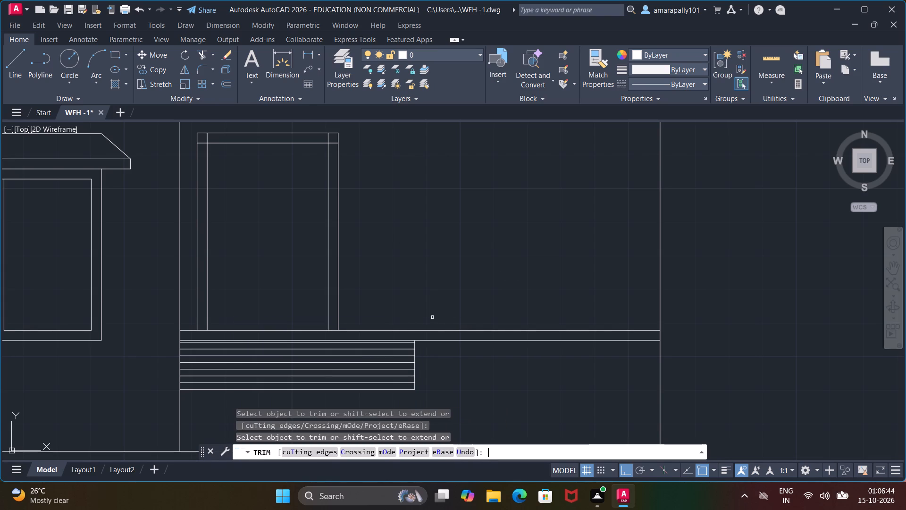
pyautogui.click(203, 145)
pyautogui.click(206, 138)
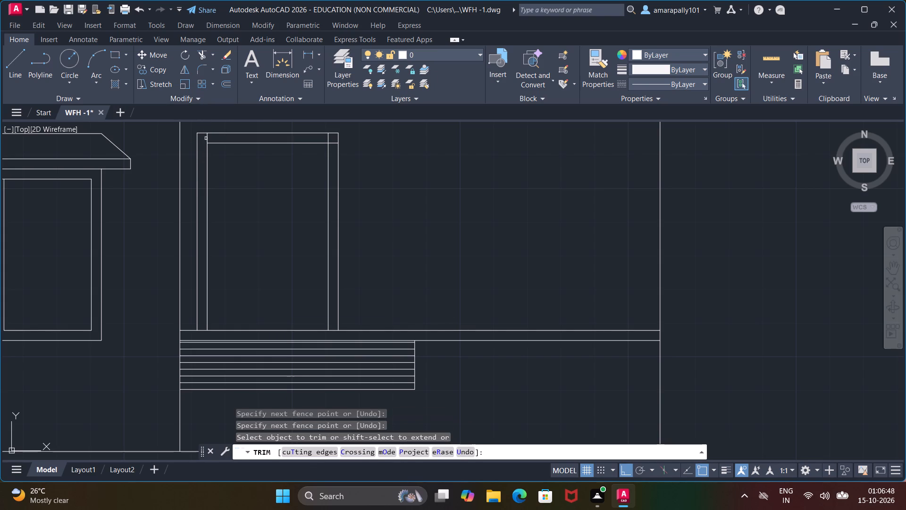
pyautogui.click(206, 138)
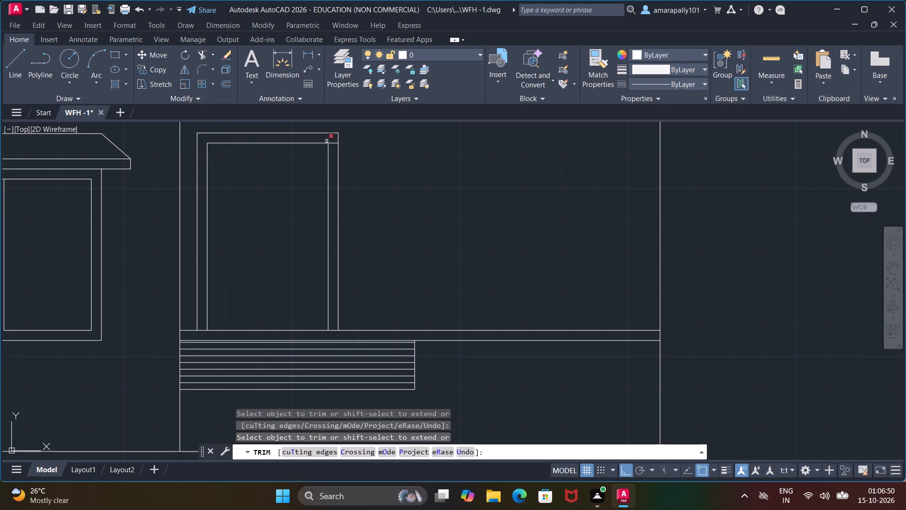
pyautogui.click(327, 140)
pyautogui.click(331, 144)
pyautogui.scroll(-2, 341, 270)
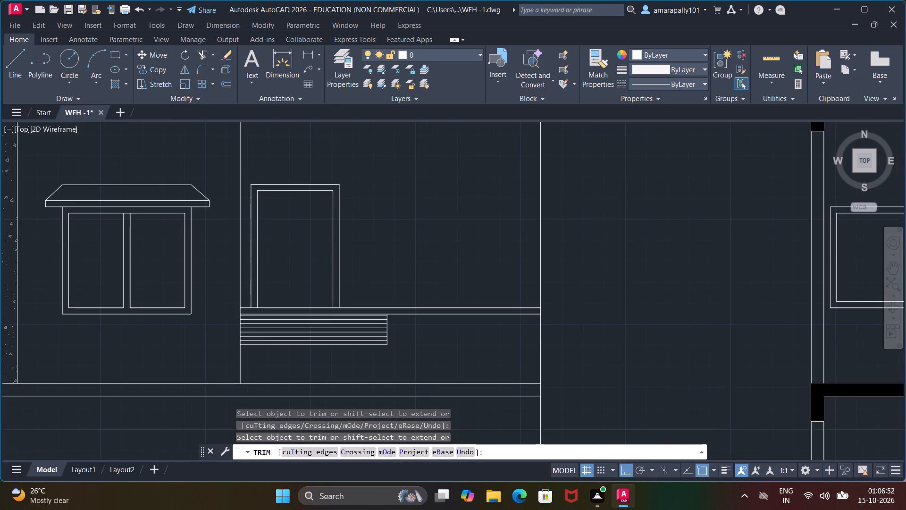
pyautogui.press('Escape')
pyautogui.press('Escape')
pyautogui.press('Escape')
pyautogui.press('Escape')
pyautogui.press('Escape')
pyautogui.press('Escape')
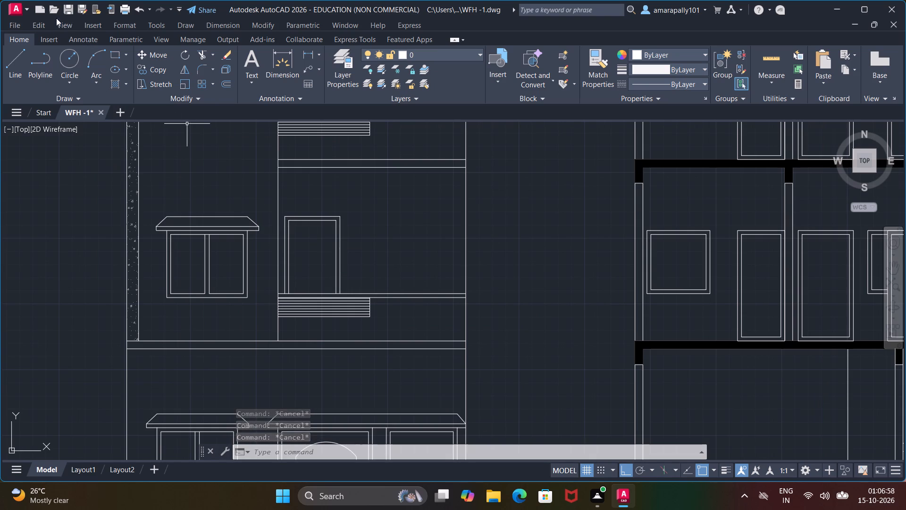
# Draw a rectangular window outline beside the first-floor balcony door, with its bottom edge on the parapet's top line.
pyautogui.click(118, 54)
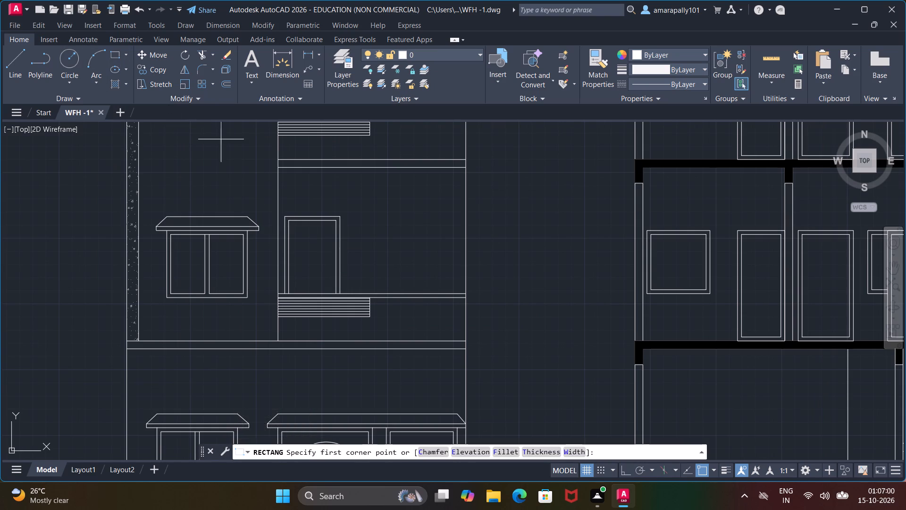
pyautogui.click(370, 214)
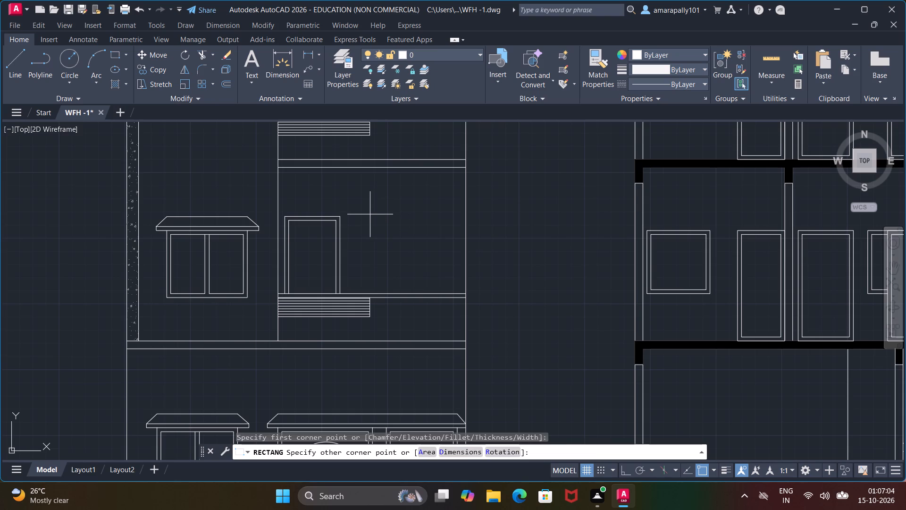
pyautogui.scroll(2, 436, 295)
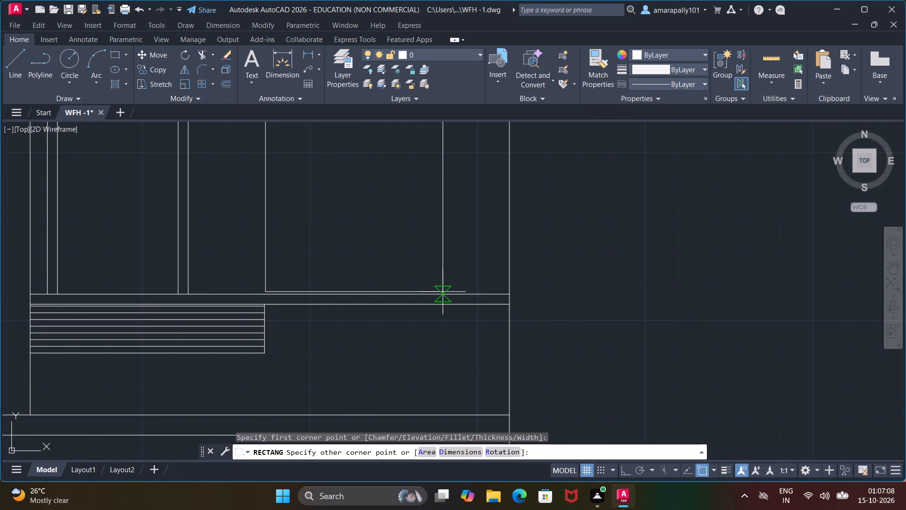
pyautogui.click(441, 294)
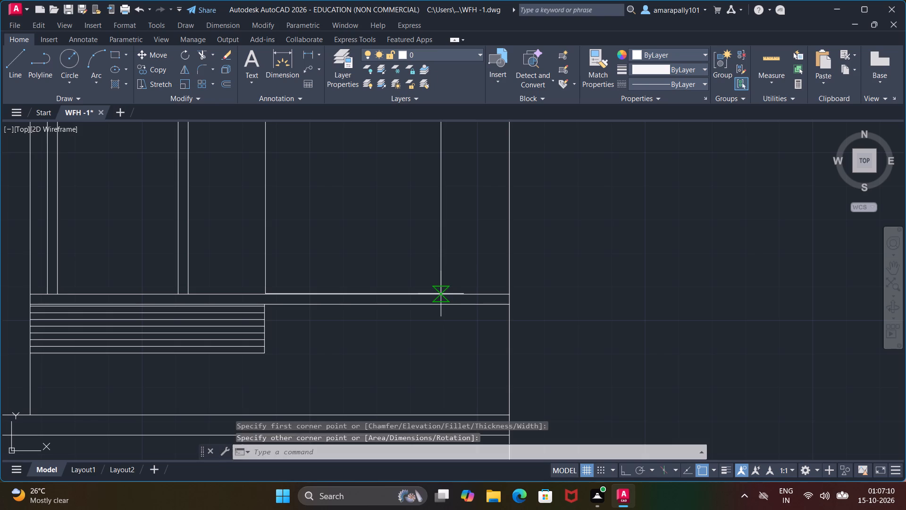
pyautogui.press('Escape')
pyautogui.press('Escape')
pyautogui.press('Escape')
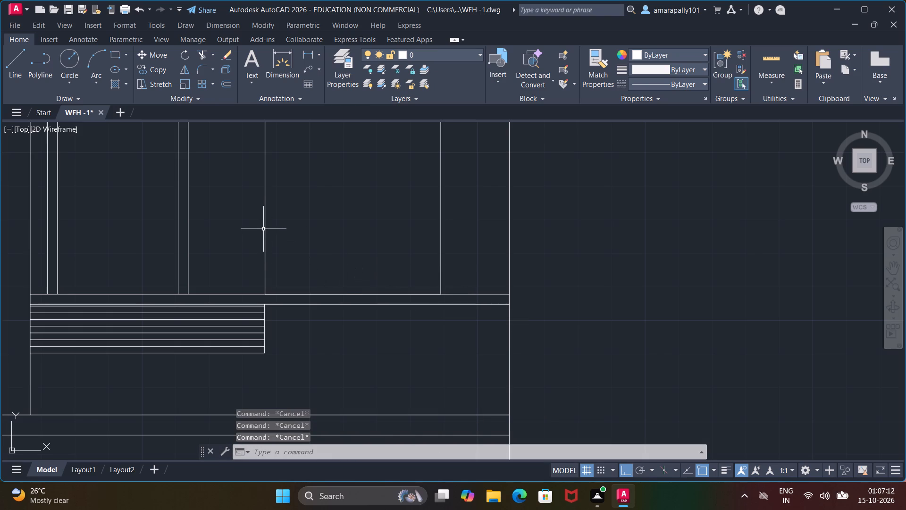
# Stretch the window outline's left edge outward by about 5" toward the balcony door.
pyautogui.click(263, 229)
pyautogui.click(264, 197)
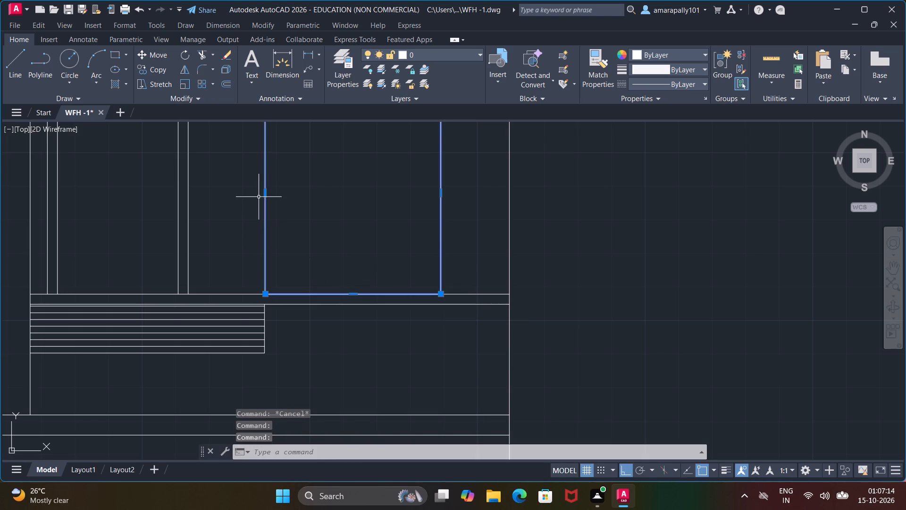
pyautogui.click(266, 193)
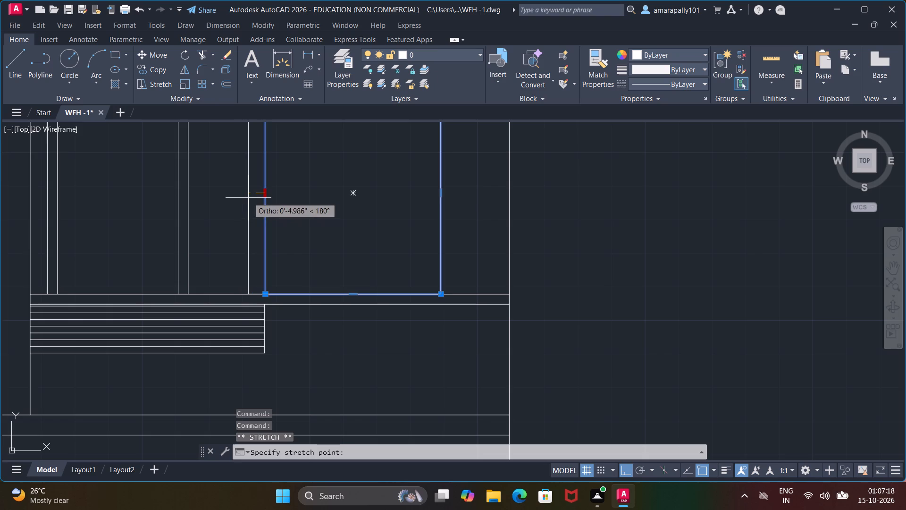
pyautogui.click(249, 197)
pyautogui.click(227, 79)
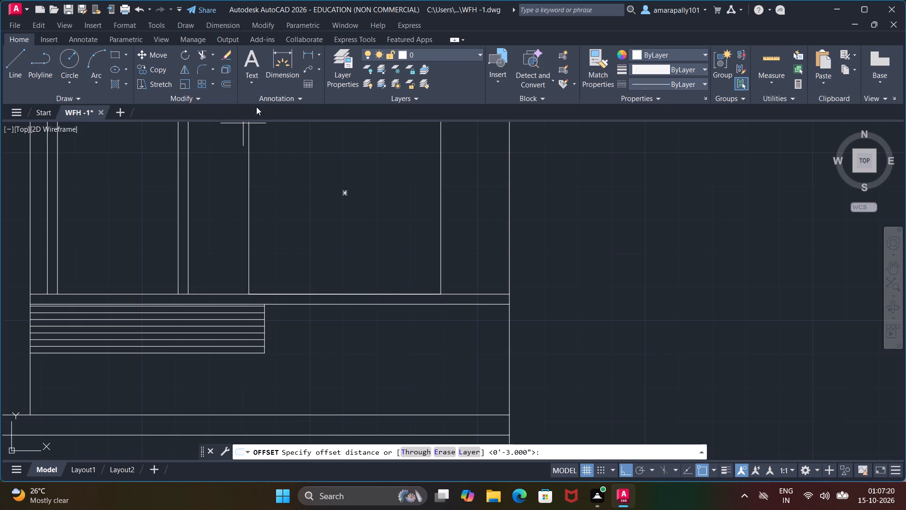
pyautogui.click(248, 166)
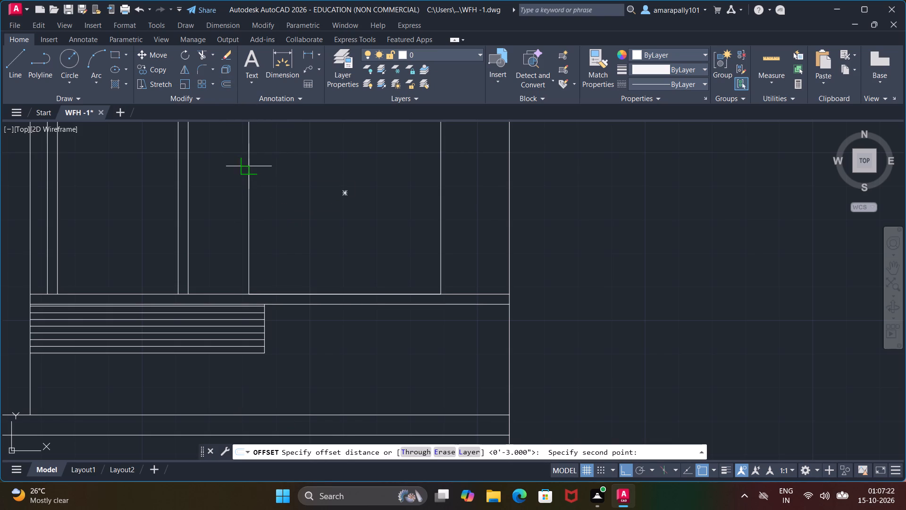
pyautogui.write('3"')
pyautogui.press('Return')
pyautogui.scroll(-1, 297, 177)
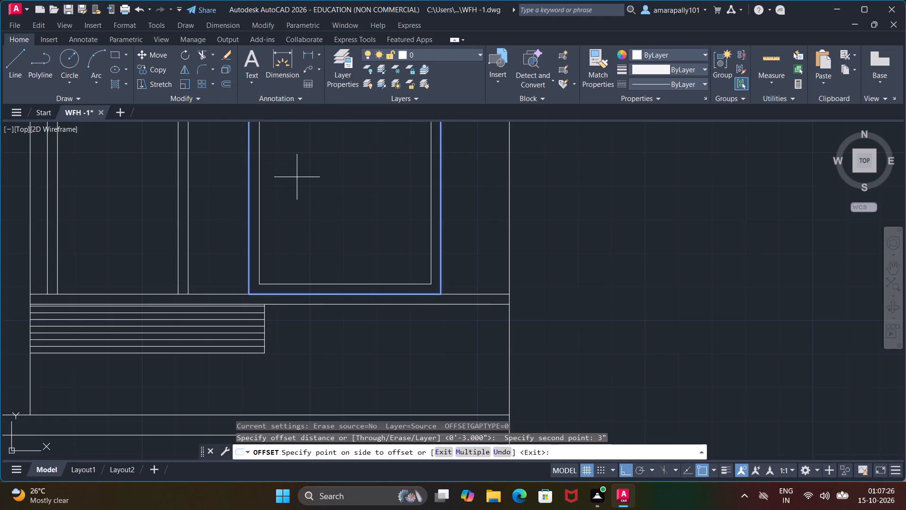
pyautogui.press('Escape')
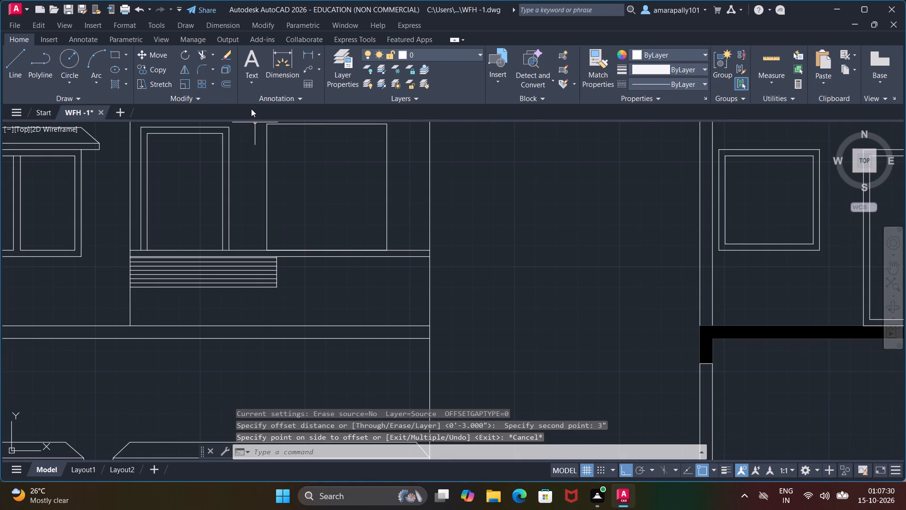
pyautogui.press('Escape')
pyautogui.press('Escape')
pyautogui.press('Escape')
# Offset the first-floor window outline 3" inward to form its frame.
pyautogui.click(225, 82)
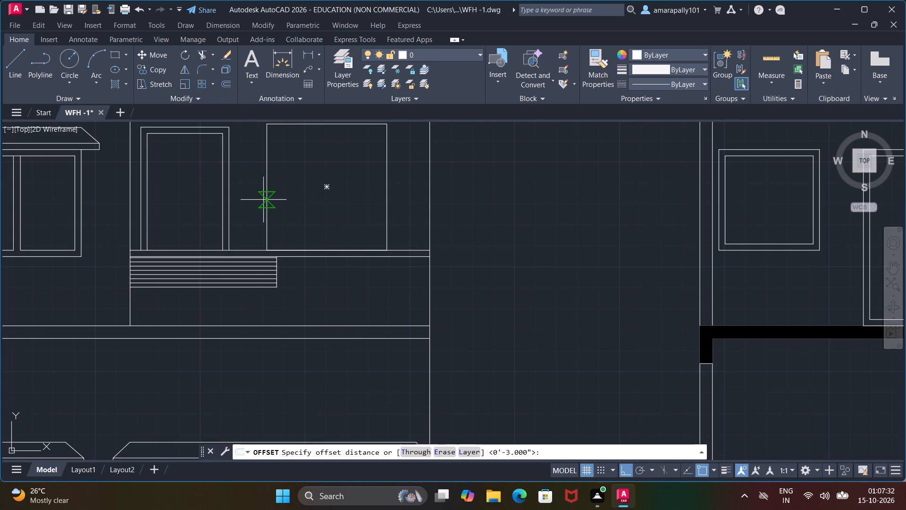
pyautogui.click(266, 196)
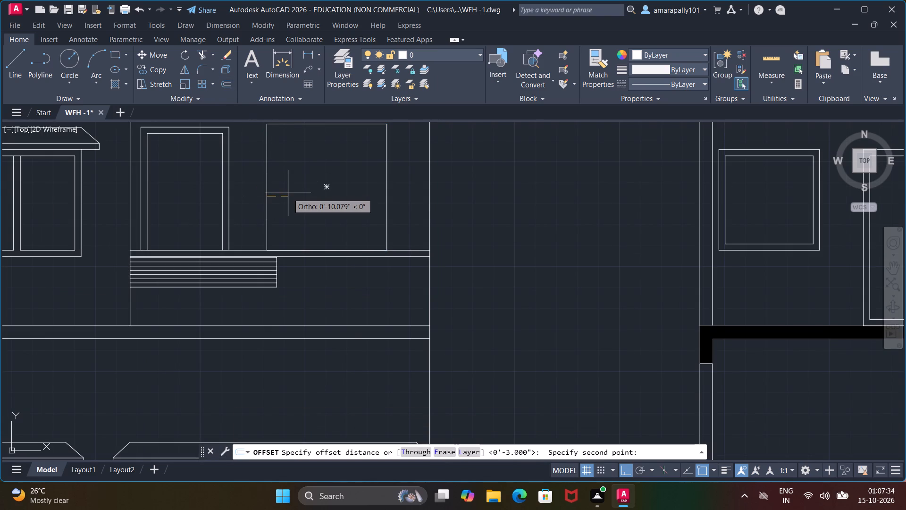
pyautogui.write('3"')
pyautogui.press('Return')
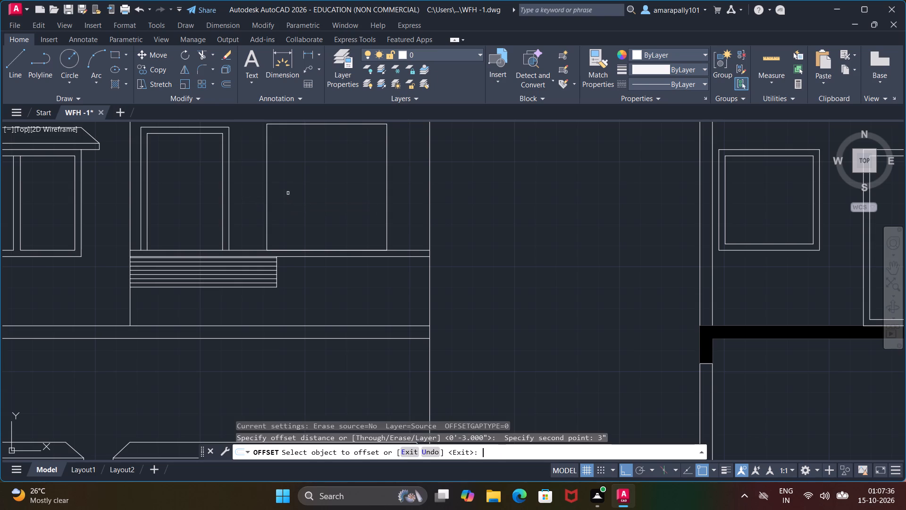
pyautogui.click(266, 203)
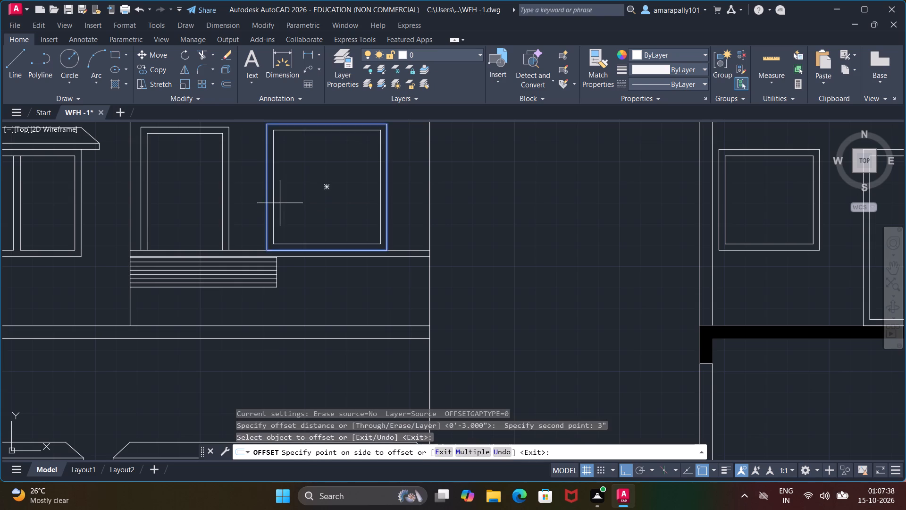
pyautogui.click(291, 204)
pyautogui.rightClick(297, 205)
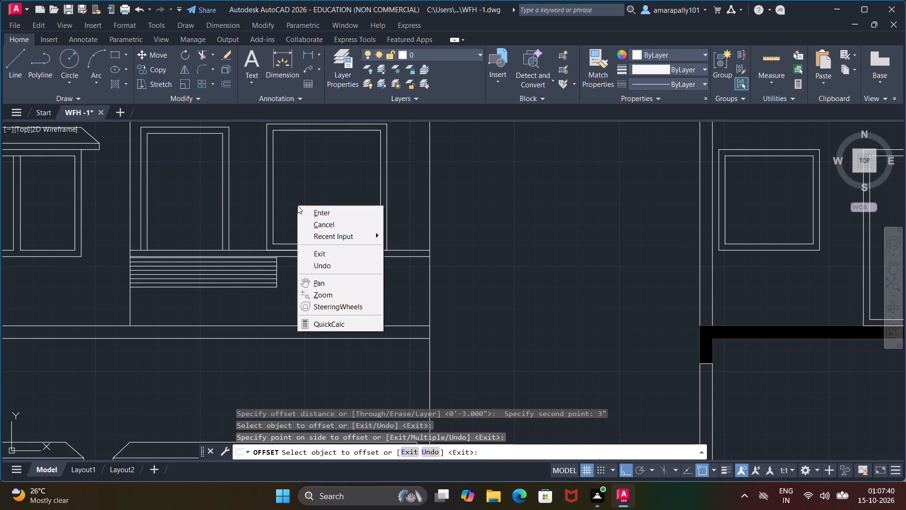
pyautogui.click(297, 205)
pyautogui.click(290, 171)
pyautogui.click(290, 171)
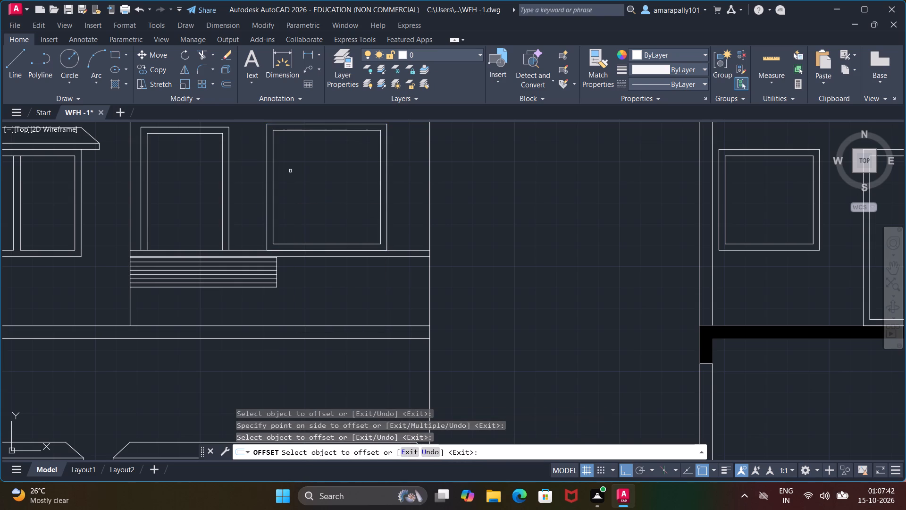
pyautogui.press('Escape')
pyautogui.press('Escape')
pyautogui.press('Escape')
pyautogui.press('Escape')
pyautogui.press('Escape')
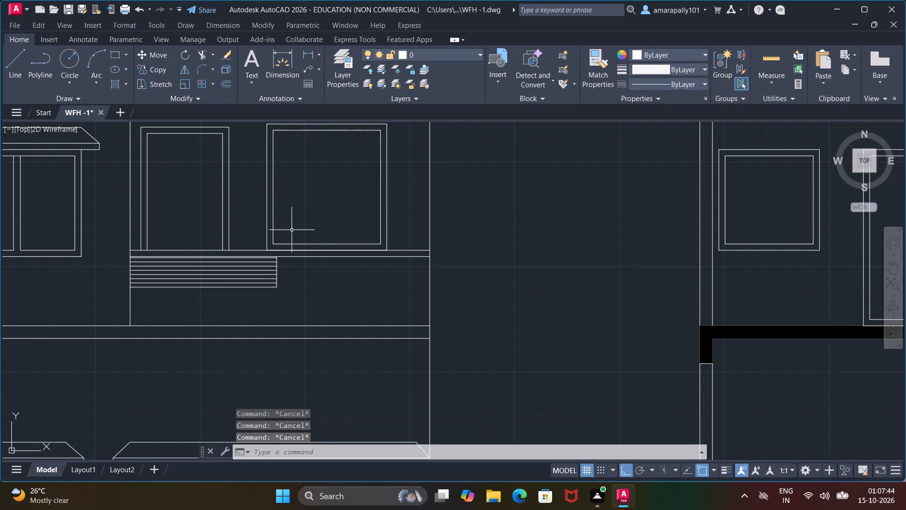
# Draw a vertical divider line slightly right of the window's centre, from the inner frame's top edge to its bottom edge.
pyautogui.press('l')
pyautogui.press('Return')
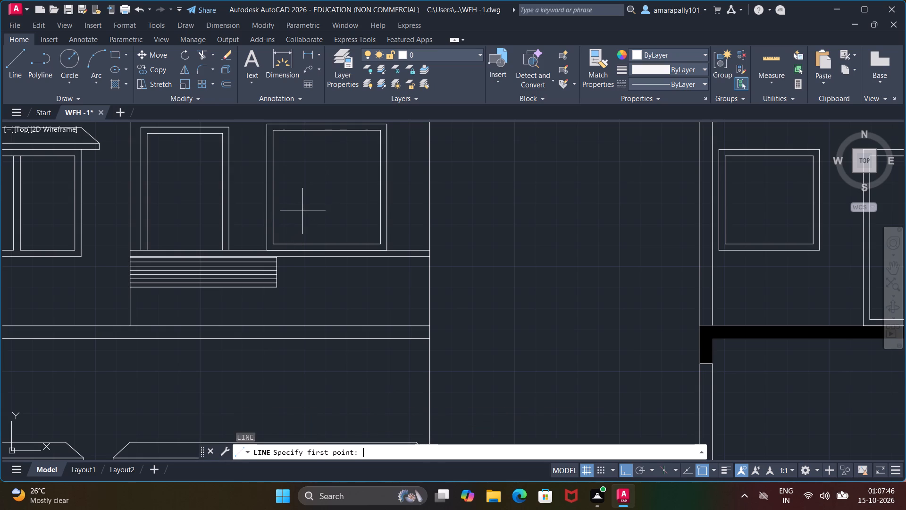
pyautogui.click(336, 132)
pyautogui.scroll(4, 336, 239)
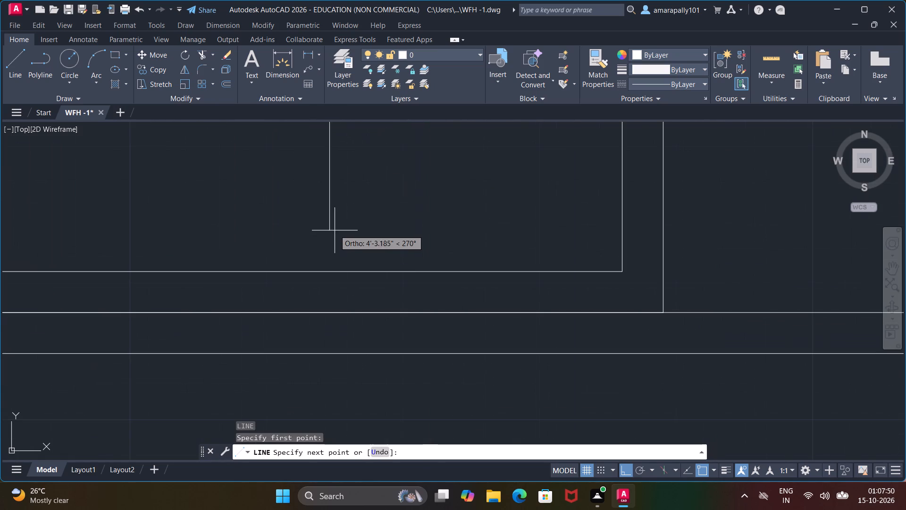
pyautogui.click(330, 269)
pyautogui.scroll(-4, 335, 248)
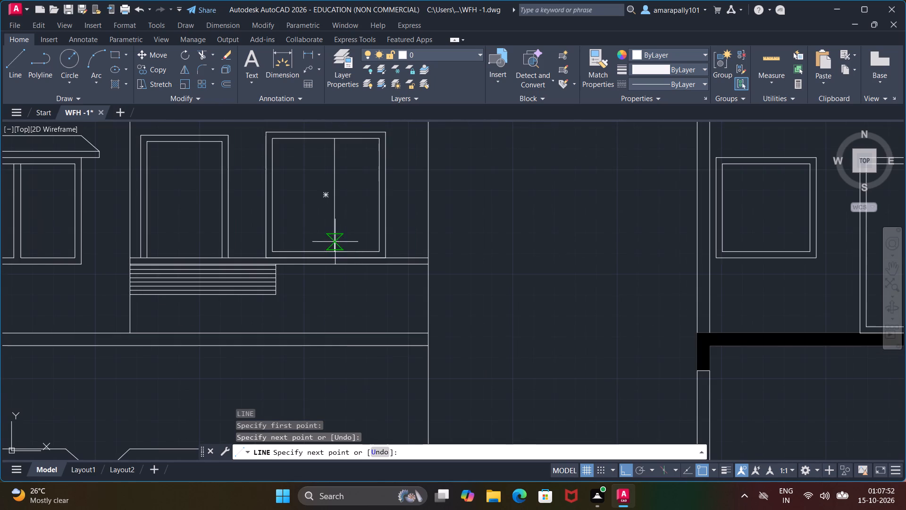
pyautogui.press('Escape')
pyautogui.press('Escape')
pyautogui.press('Escape')
pyautogui.press('Escape')
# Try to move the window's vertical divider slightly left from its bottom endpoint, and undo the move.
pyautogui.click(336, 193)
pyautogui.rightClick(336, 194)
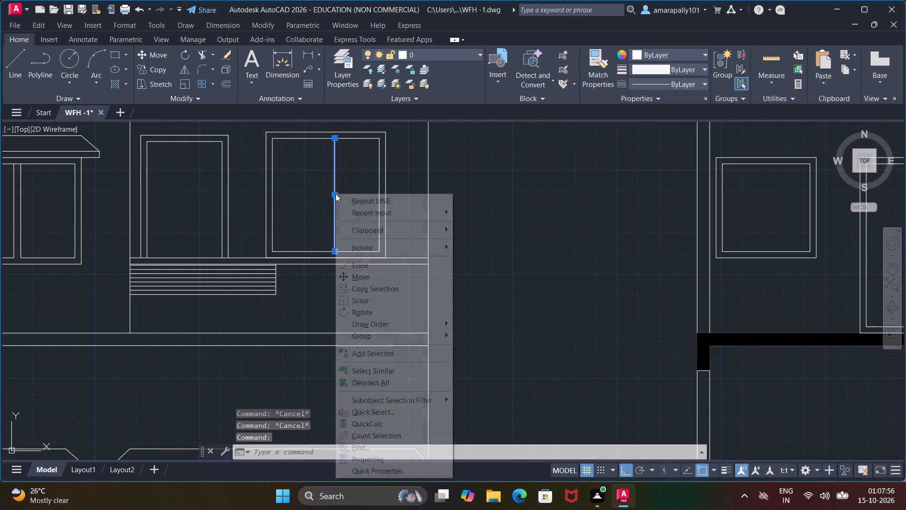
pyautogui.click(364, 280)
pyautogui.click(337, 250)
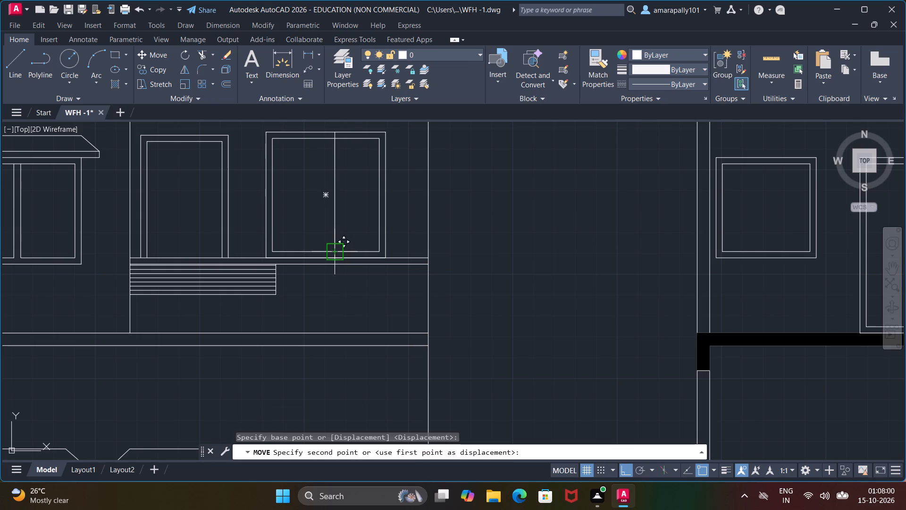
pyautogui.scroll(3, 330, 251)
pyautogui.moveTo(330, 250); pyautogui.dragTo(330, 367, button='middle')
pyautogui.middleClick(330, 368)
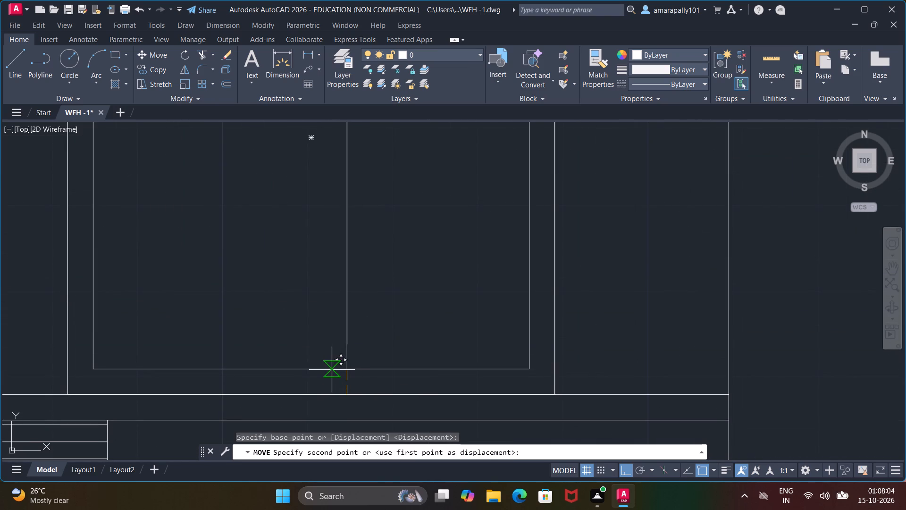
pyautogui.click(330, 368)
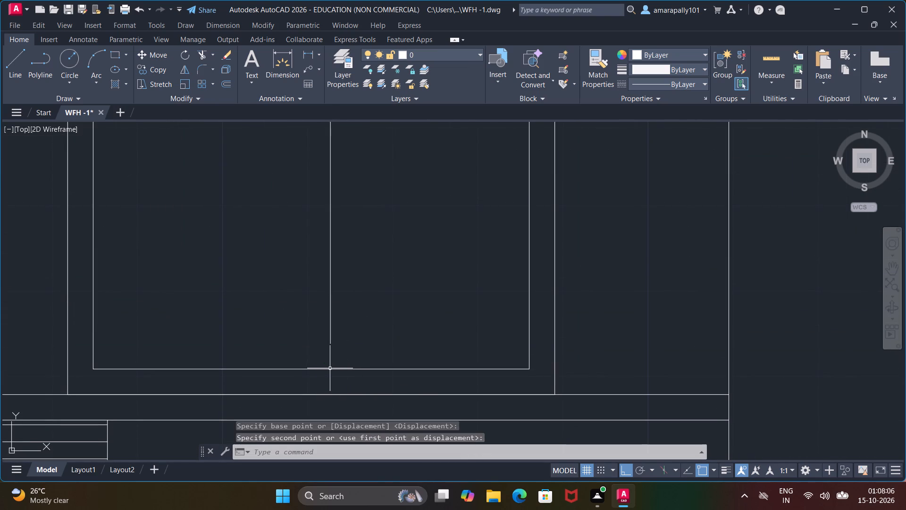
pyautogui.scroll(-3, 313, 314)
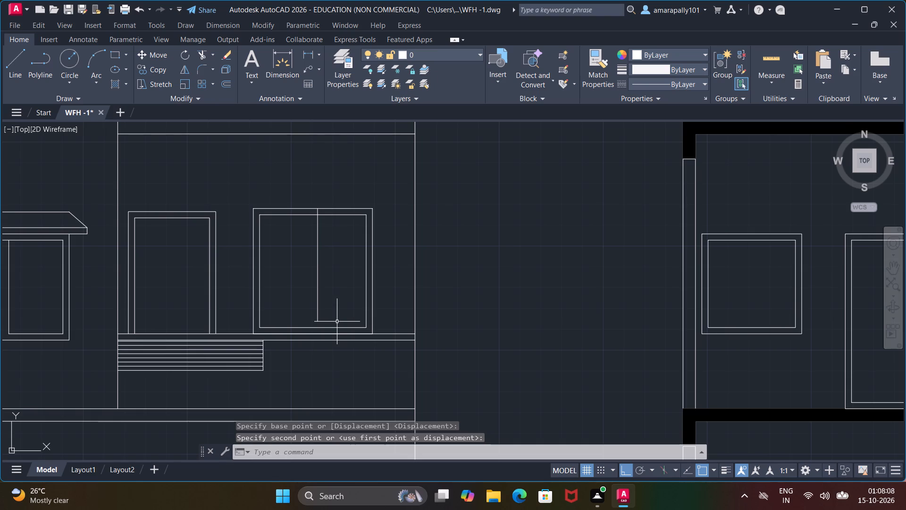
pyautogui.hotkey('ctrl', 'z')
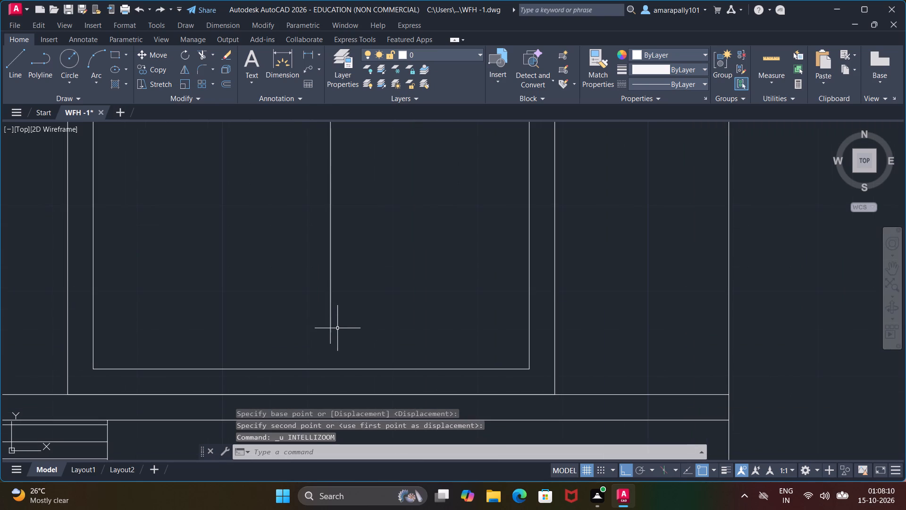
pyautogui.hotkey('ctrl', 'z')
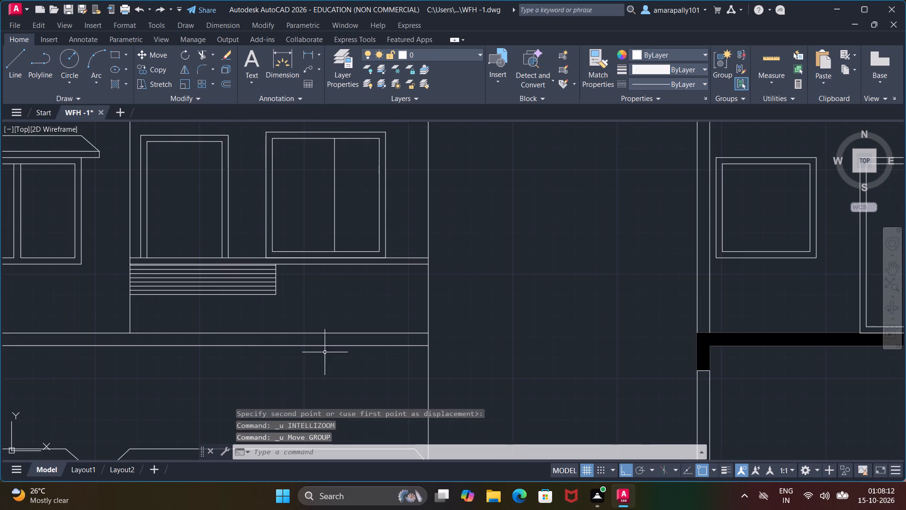
# Copy the first-floor window's vertical divider a few inches toward the balcony door, forming a double-line mullion.
pyautogui.click(333, 221)
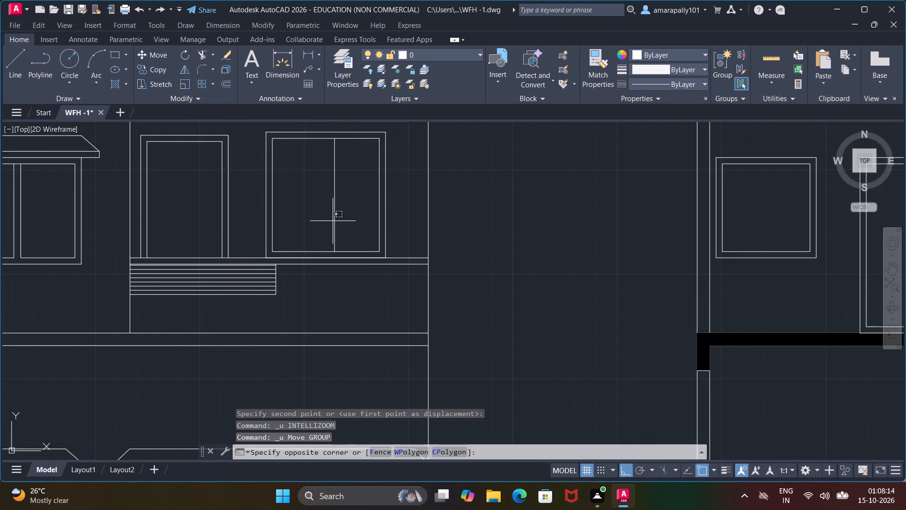
pyautogui.click(333, 221)
pyautogui.press('Escape')
pyautogui.press('Escape')
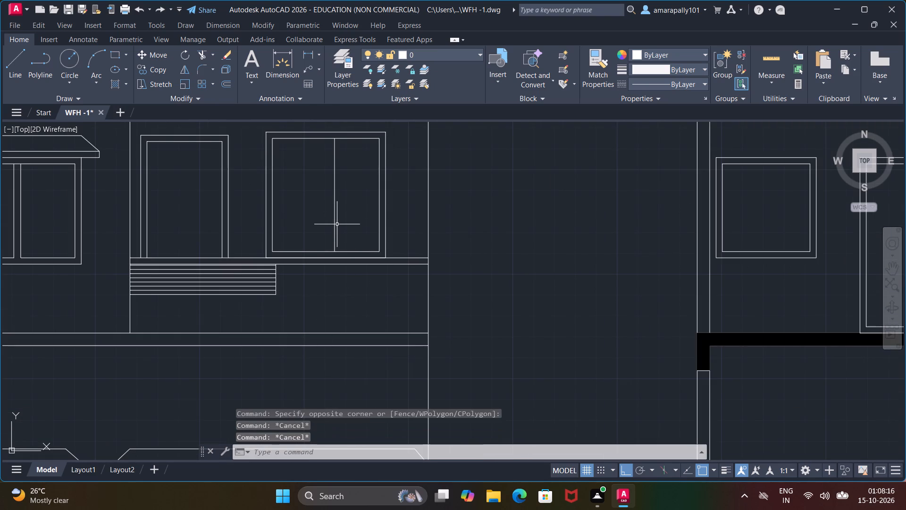
pyautogui.click(333, 229)
pyautogui.rightClick(338, 226)
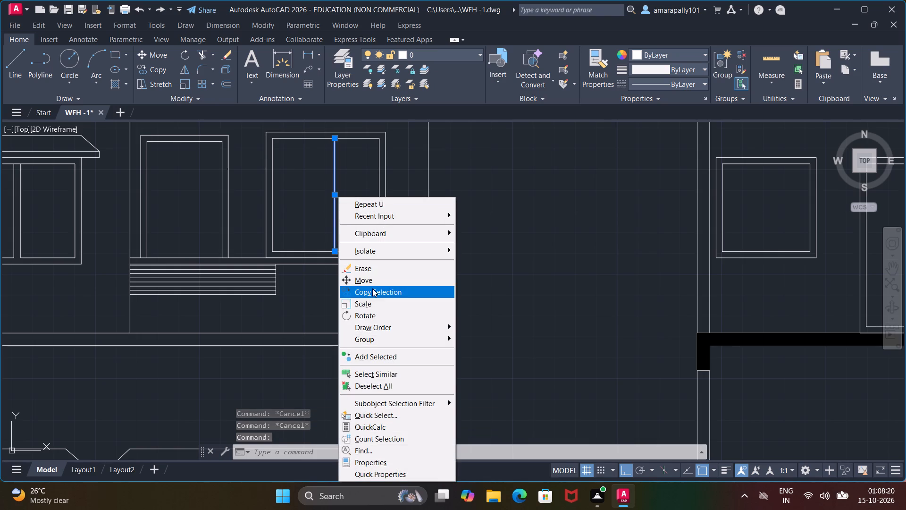
pyautogui.click(372, 289)
pyautogui.click(336, 250)
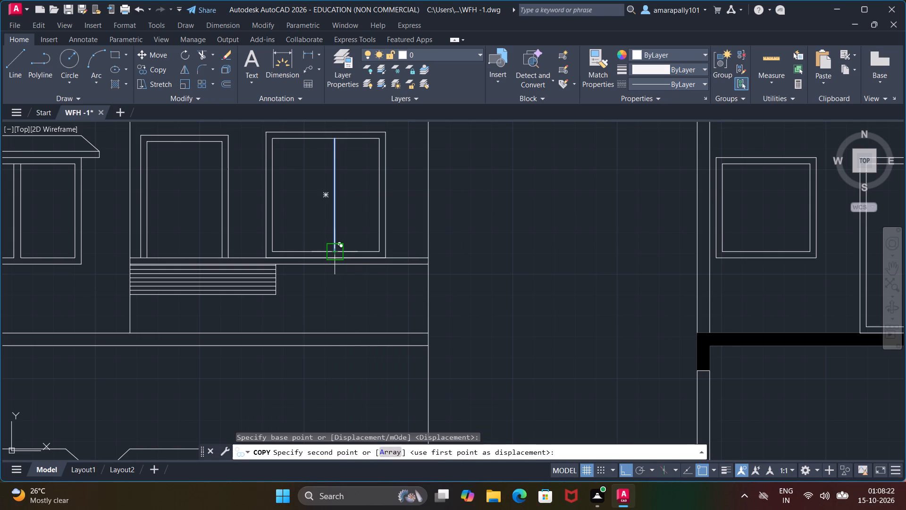
pyautogui.write('3"')
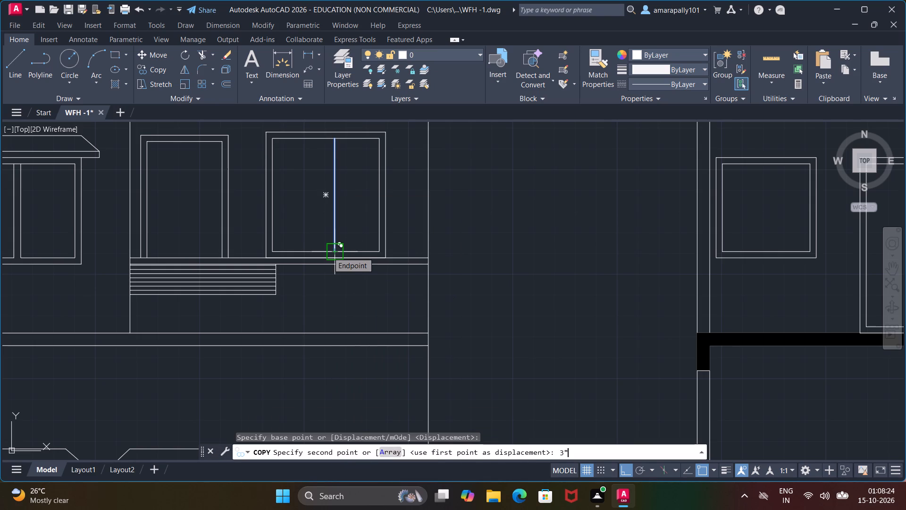
pyautogui.press('Return')
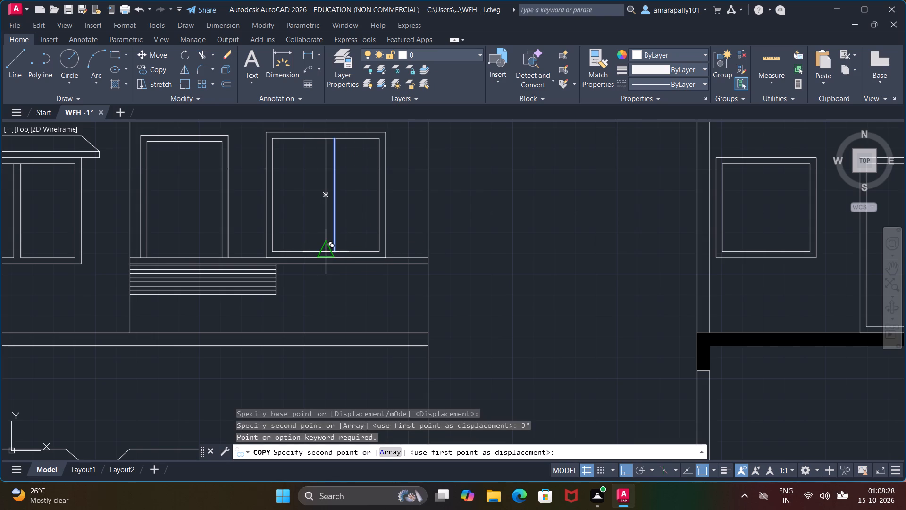
pyautogui.scroll(2, 323, 247)
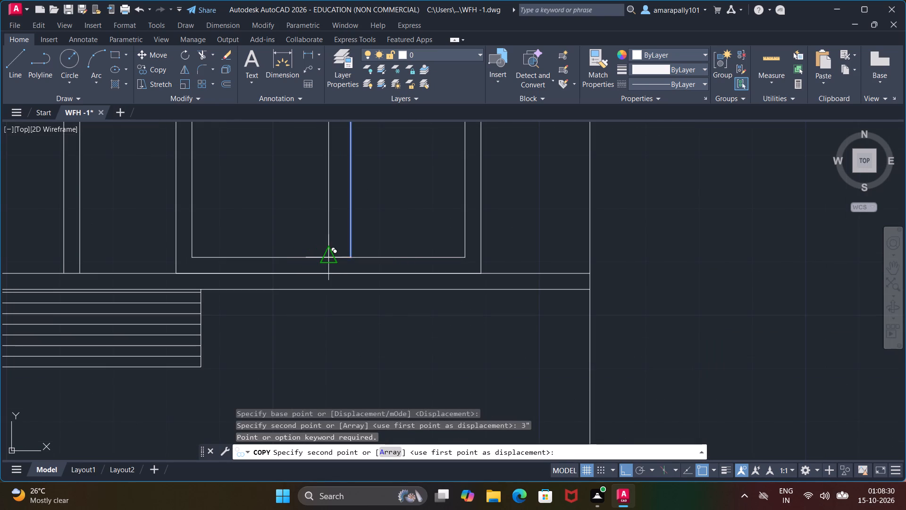
pyautogui.click(323, 261)
pyautogui.scroll(-3, 329, 248)
pyautogui.press('Escape')
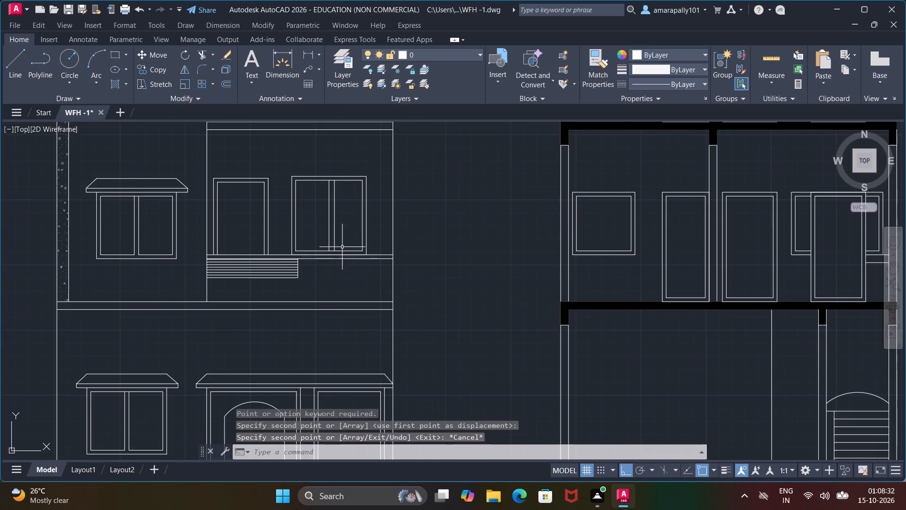
pyautogui.press('Escape')
pyautogui.press('Escape')
pyautogui.press('Escape')
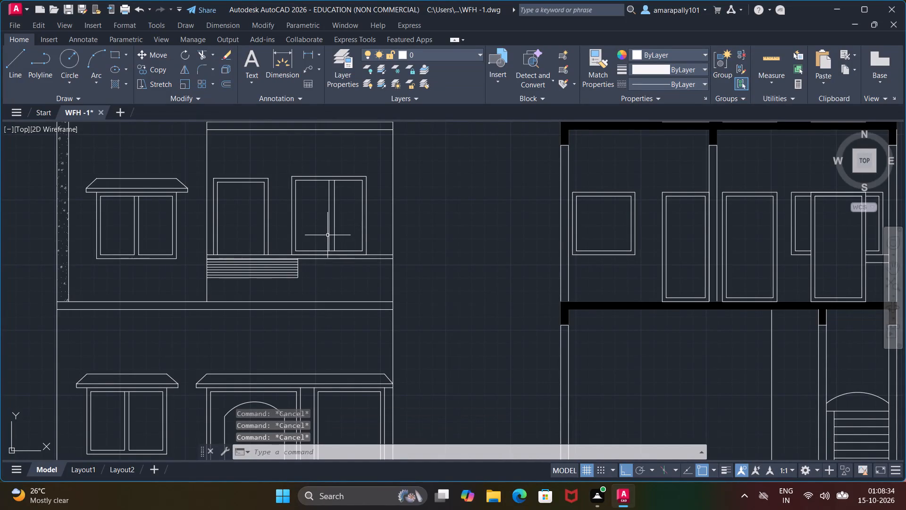
# Move both of the first-floor window's divider lines 1" toward the balcony door.
pyautogui.click(327, 235)
pyautogui.click(335, 236)
pyautogui.rightClick(335, 236)
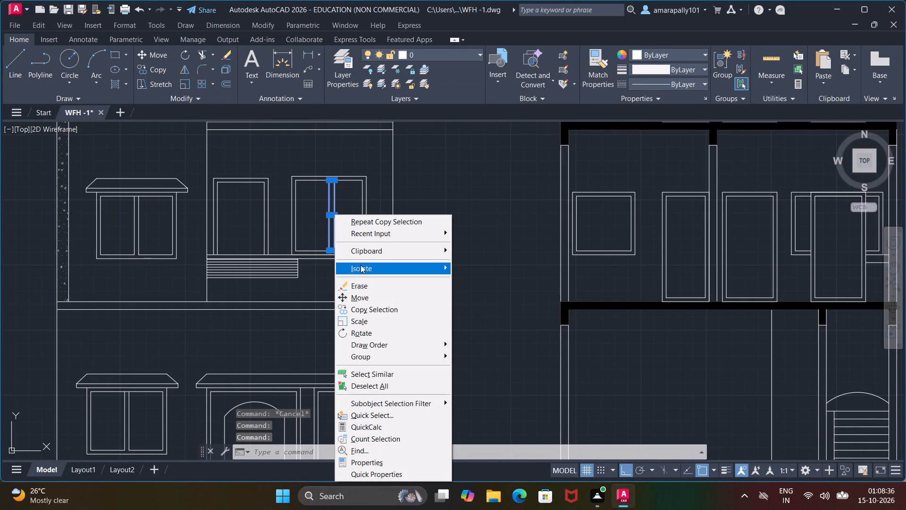
pyautogui.scroll(2, 361, 265)
pyautogui.click(352, 297)
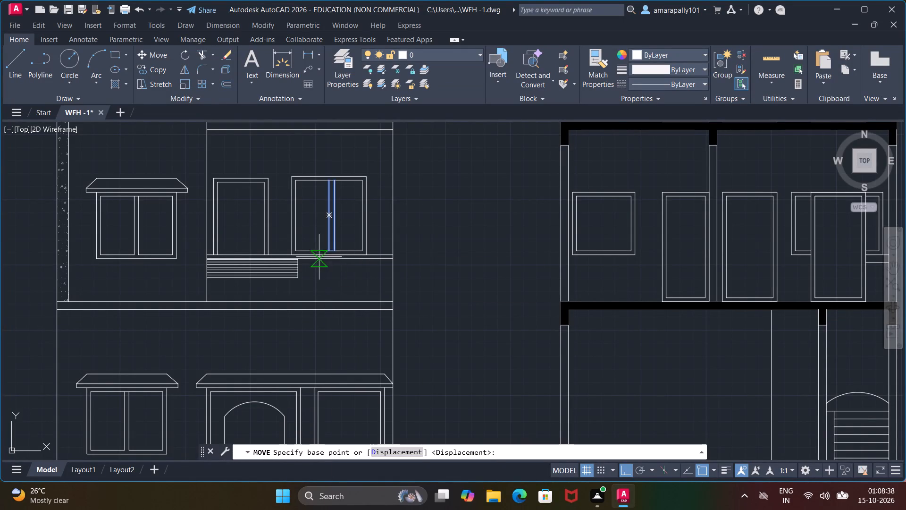
pyautogui.scroll(3, 321, 248)
pyautogui.click(352, 262)
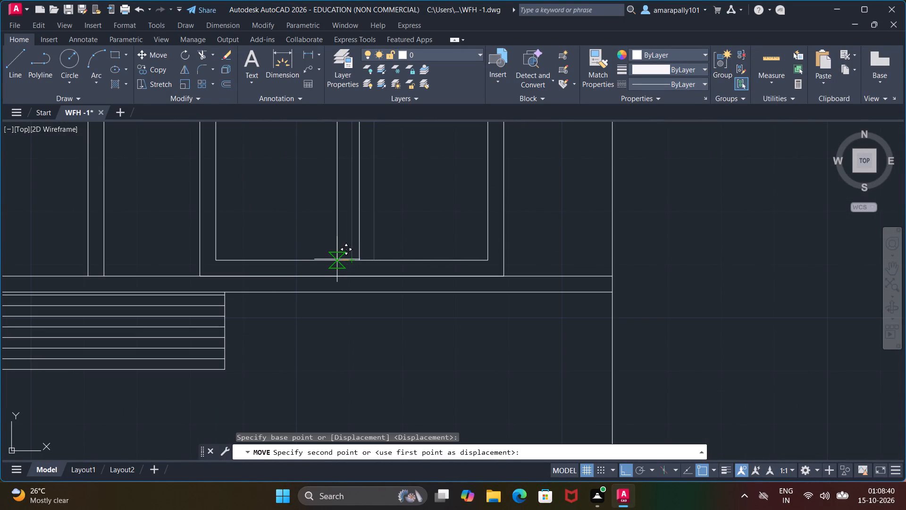
pyautogui.write('1"')
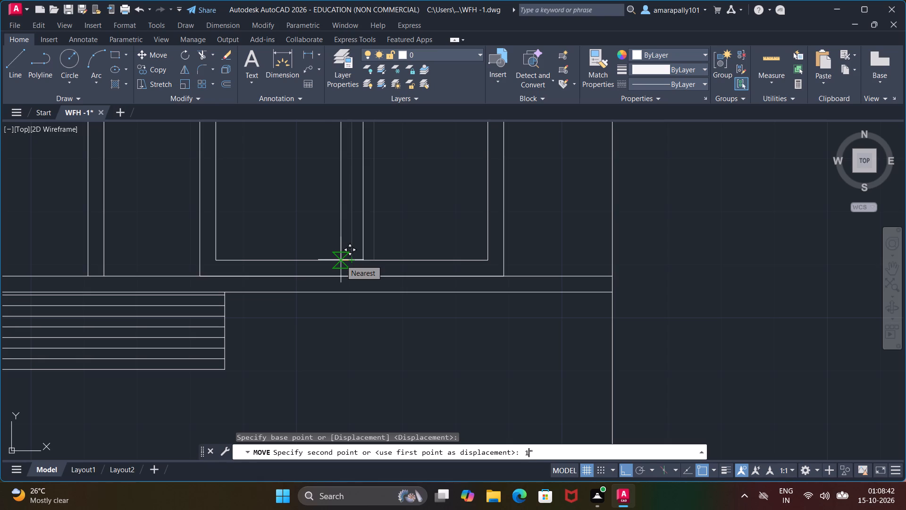
pyautogui.press('Return')
pyautogui.rightClick(341, 260)
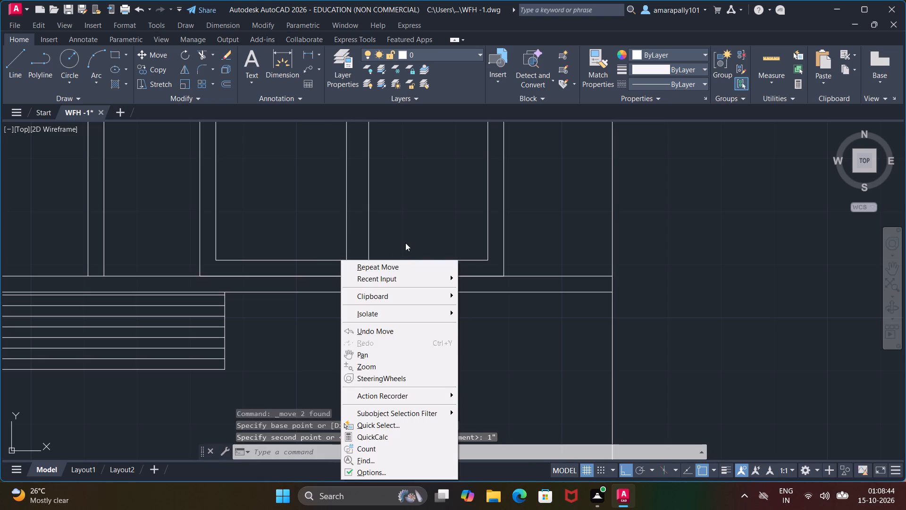
pyautogui.press('Escape')
pyautogui.press('Escape')
pyautogui.scroll(-4, 397, 241)
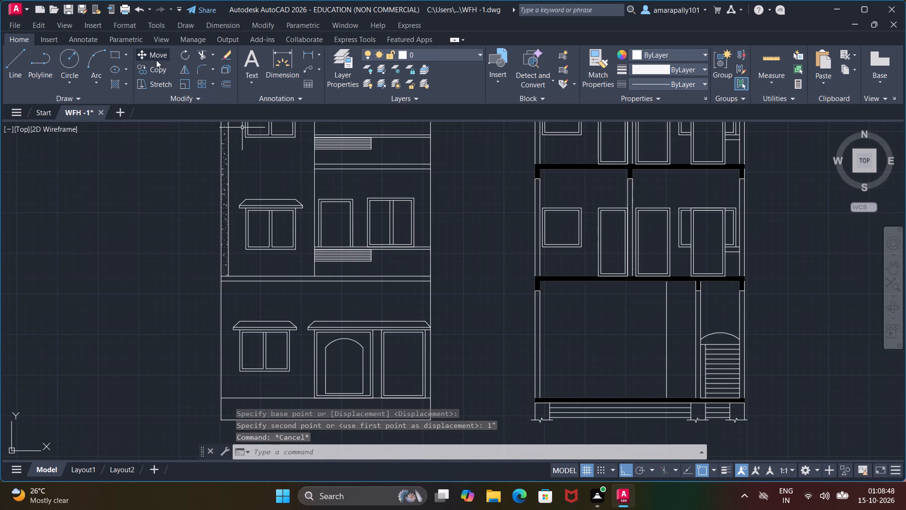
# Draw a door knob circle of about 1.3" radius just inside the left frame of the ground-floor rectangular door, around mid-height.
pyautogui.click(69, 56)
pyautogui.scroll(2, 321, 221)
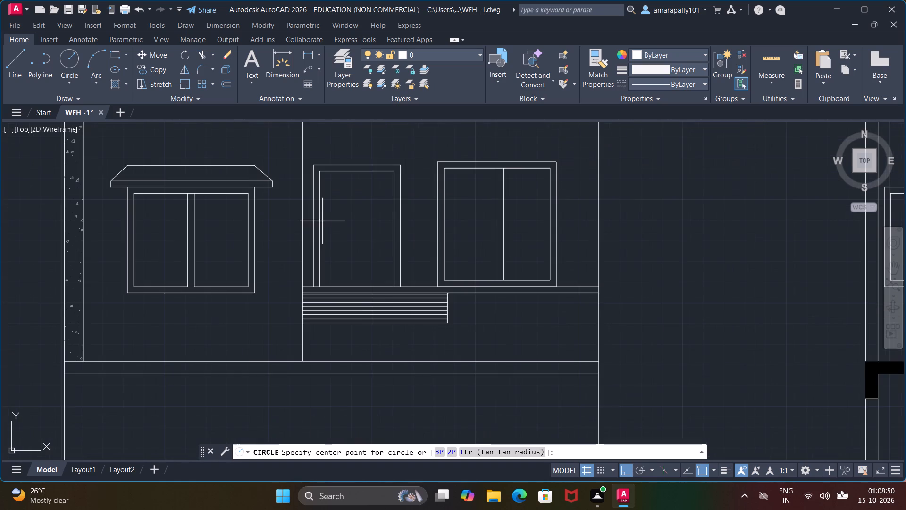
pyautogui.scroll(-2, 366, 340)
pyautogui.moveTo(361, 331); pyautogui.dragTo(358, 198, button='middle')
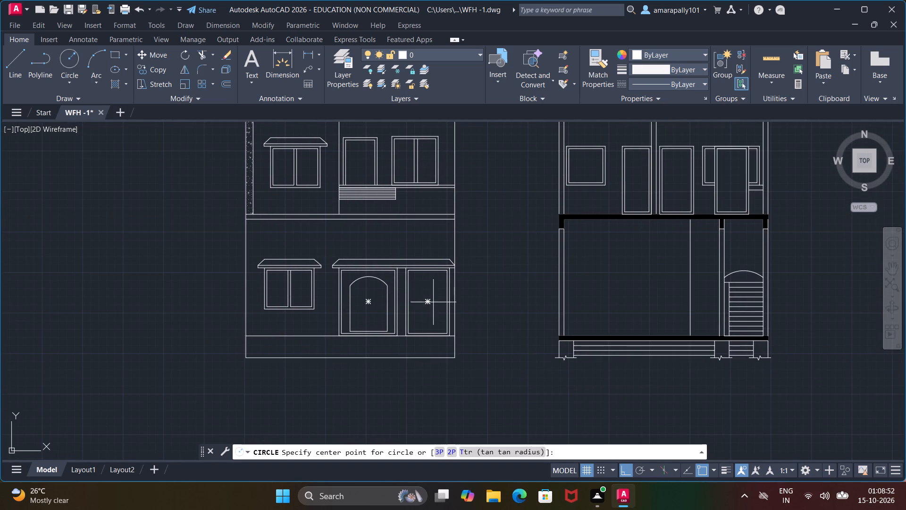
pyautogui.scroll(3, 417, 313)
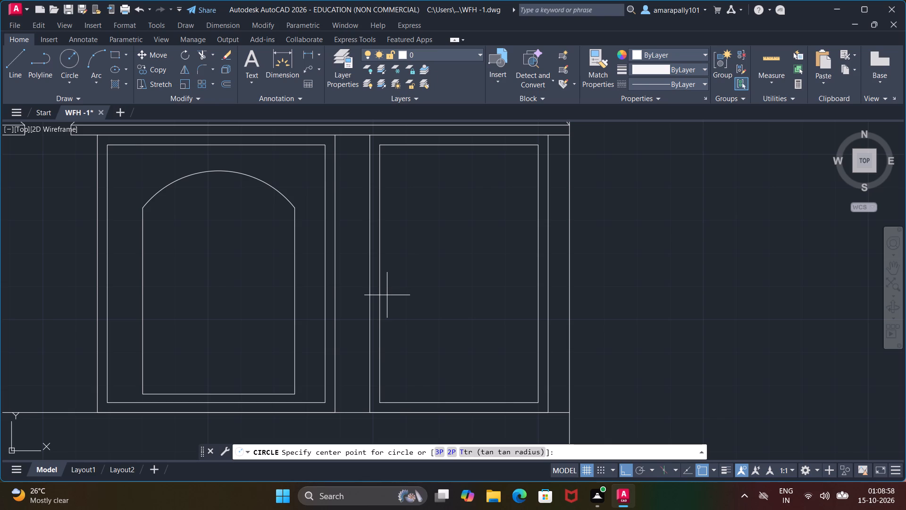
pyautogui.click(387, 295)
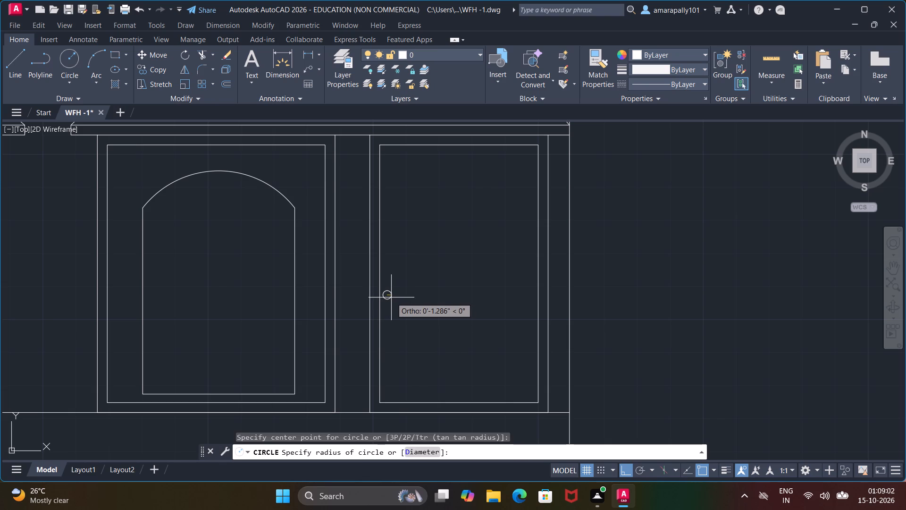
pyautogui.click(391, 297)
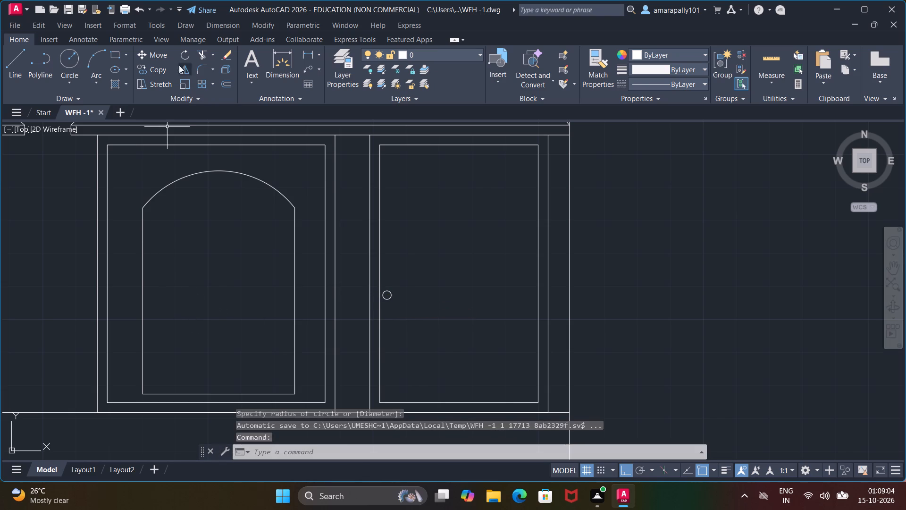
# Draw a matching knob circle of about 1.4" radius inside the left edge of the ground-floor arched door.
pyautogui.click(72, 58)
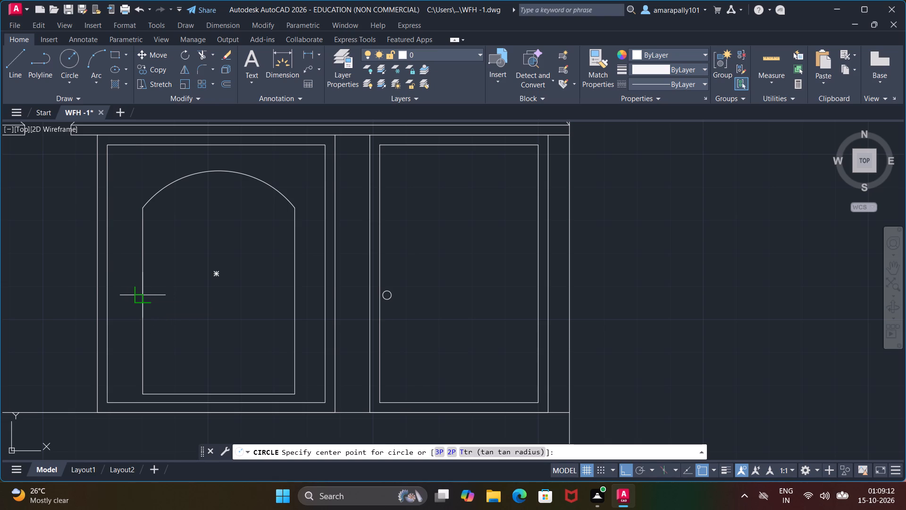
pyautogui.scroll(3, 152, 296)
pyautogui.click(138, 292)
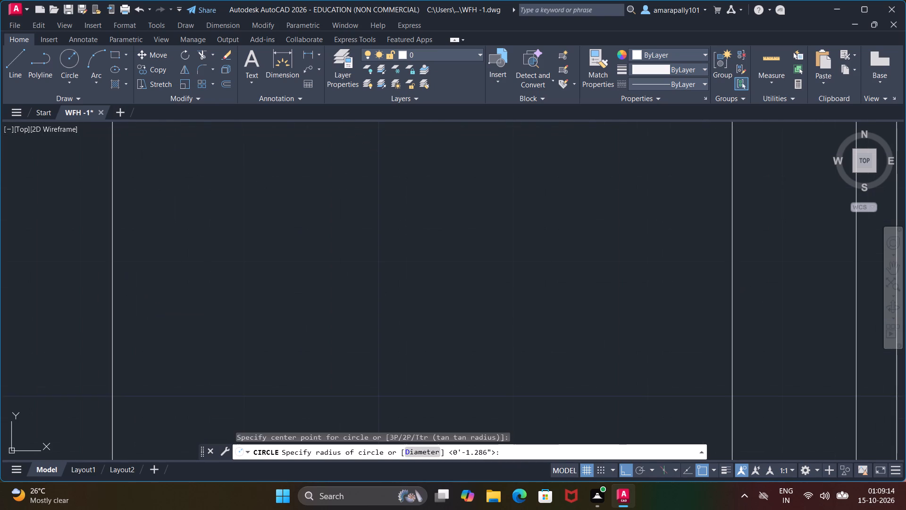
pyautogui.scroll(-2, 163, 296)
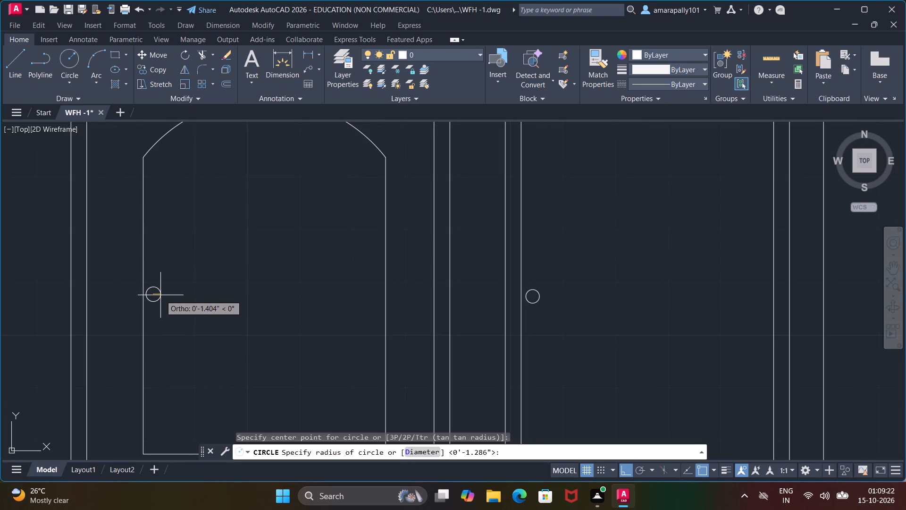
pyautogui.click(160, 295)
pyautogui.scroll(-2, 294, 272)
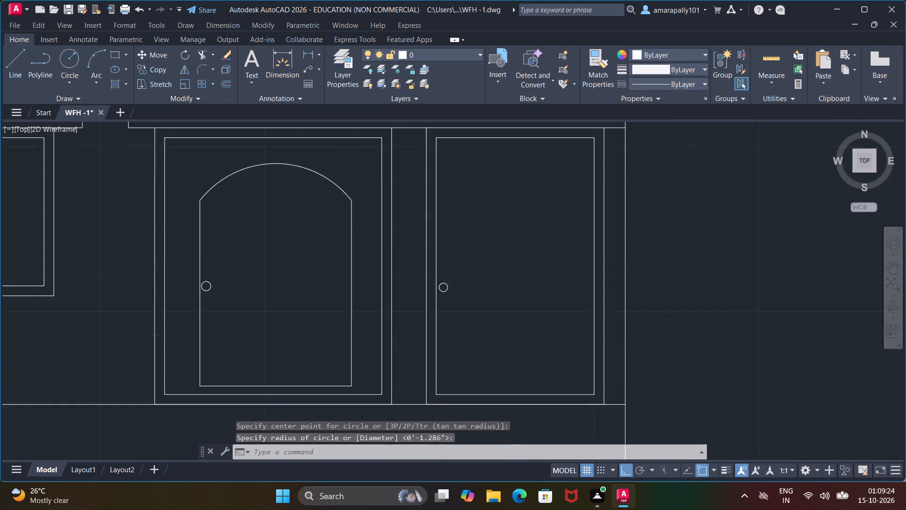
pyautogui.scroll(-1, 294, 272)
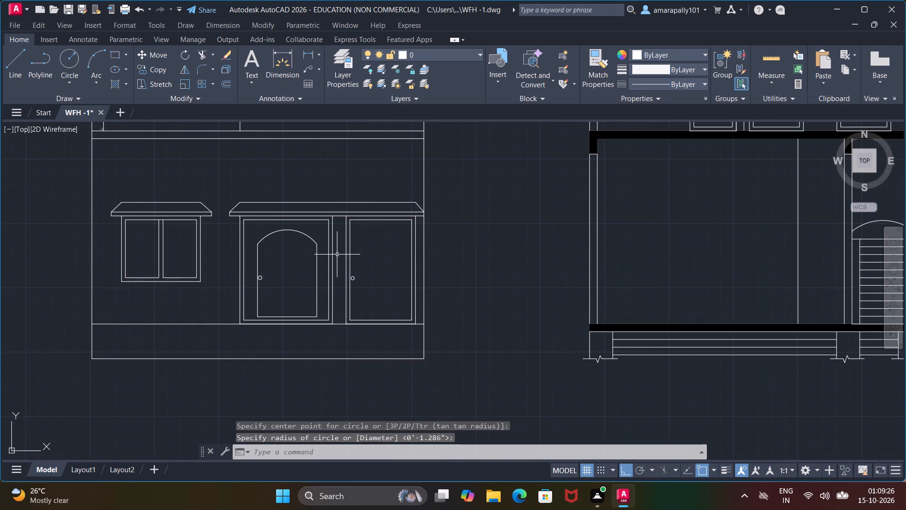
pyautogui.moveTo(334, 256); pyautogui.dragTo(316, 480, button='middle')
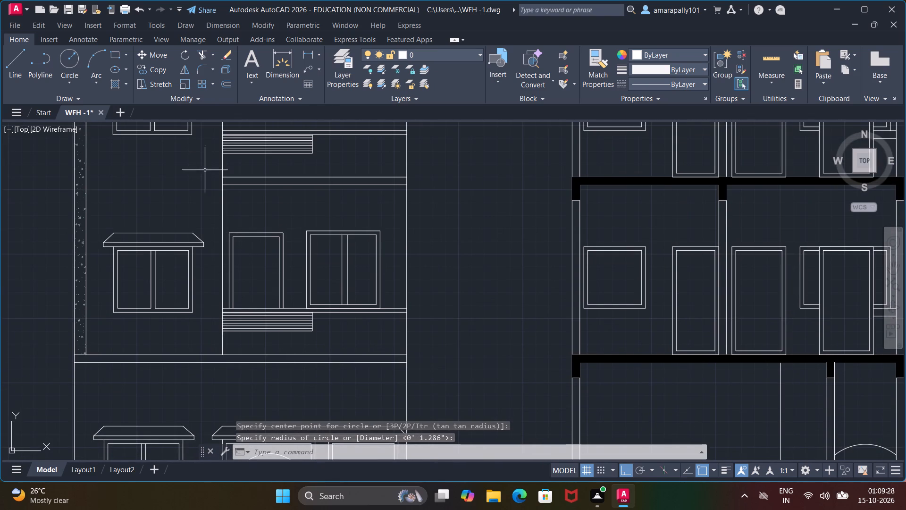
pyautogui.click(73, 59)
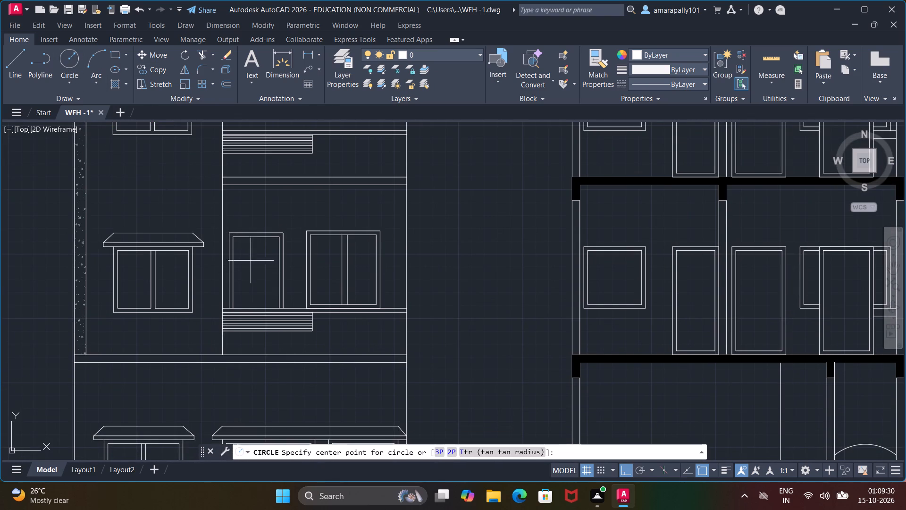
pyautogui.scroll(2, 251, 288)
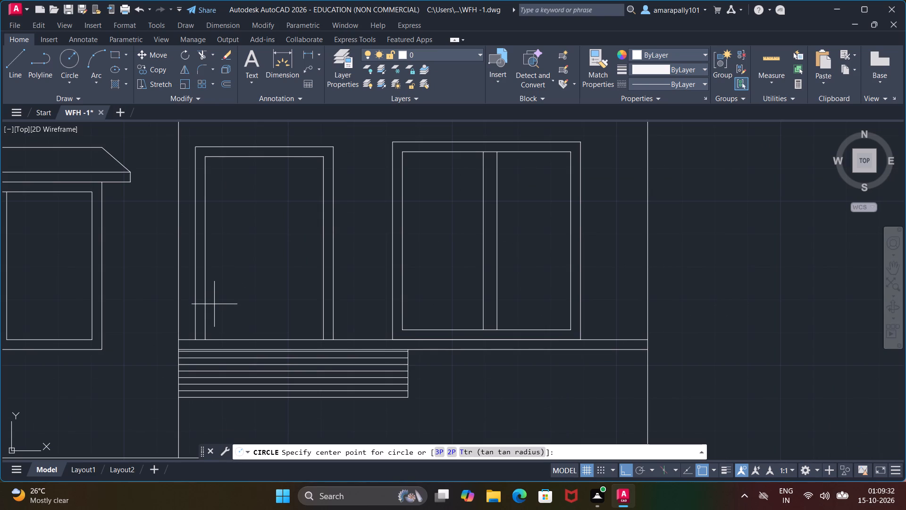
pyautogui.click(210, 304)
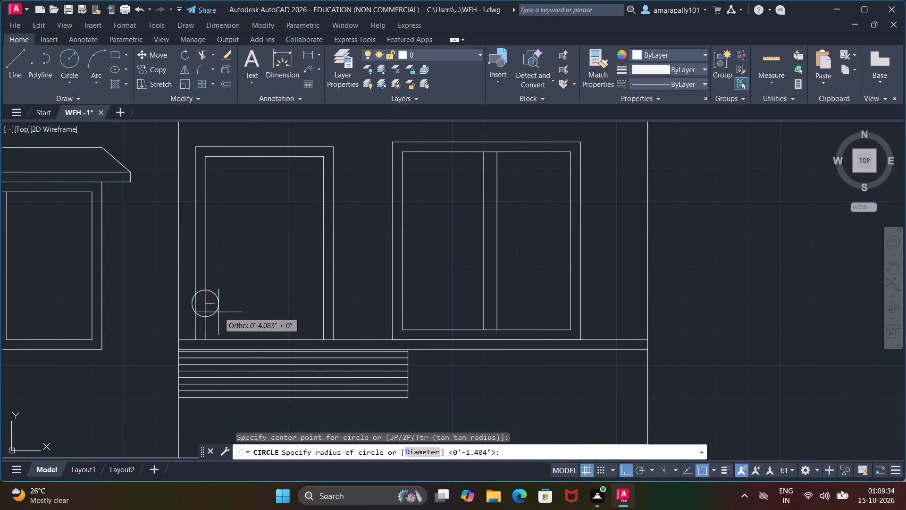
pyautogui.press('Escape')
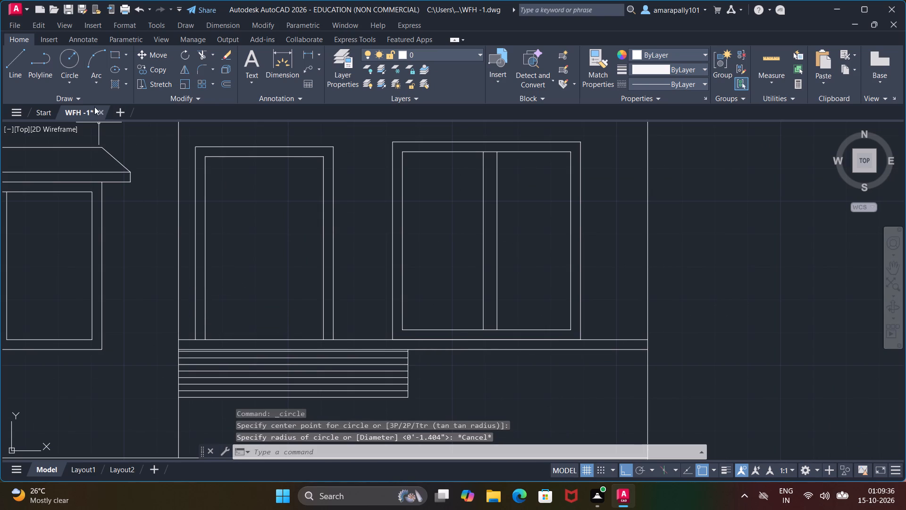
# Draw a small knob circle just inside the left frame of the first-floor balcony door, in its lower part.
pyautogui.click(71, 62)
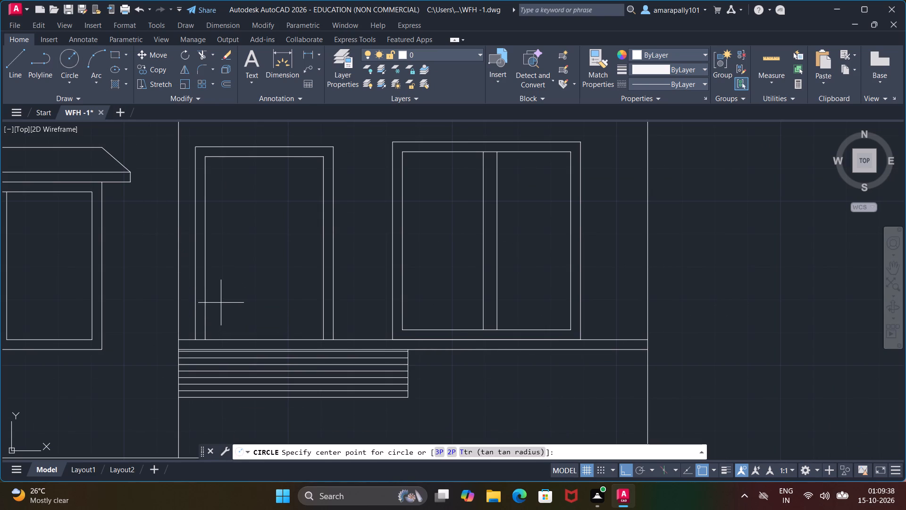
pyautogui.click(219, 306)
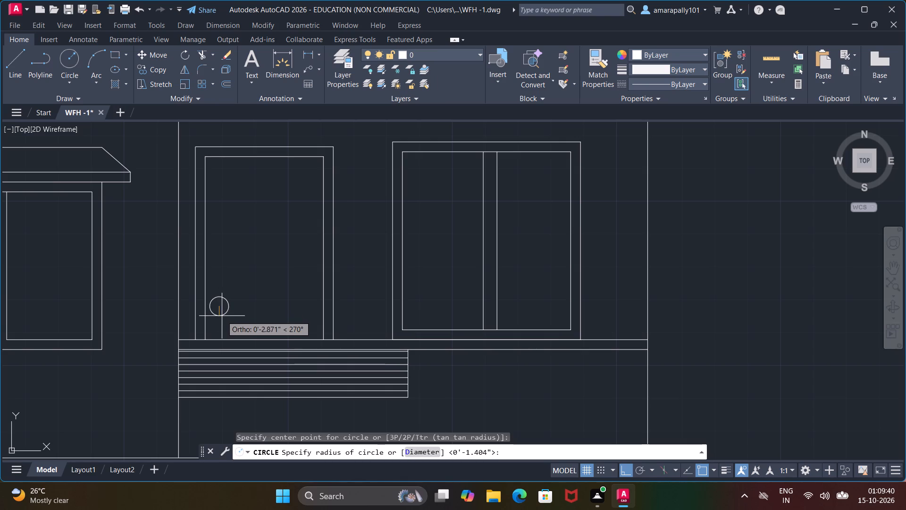
pyautogui.click(223, 314)
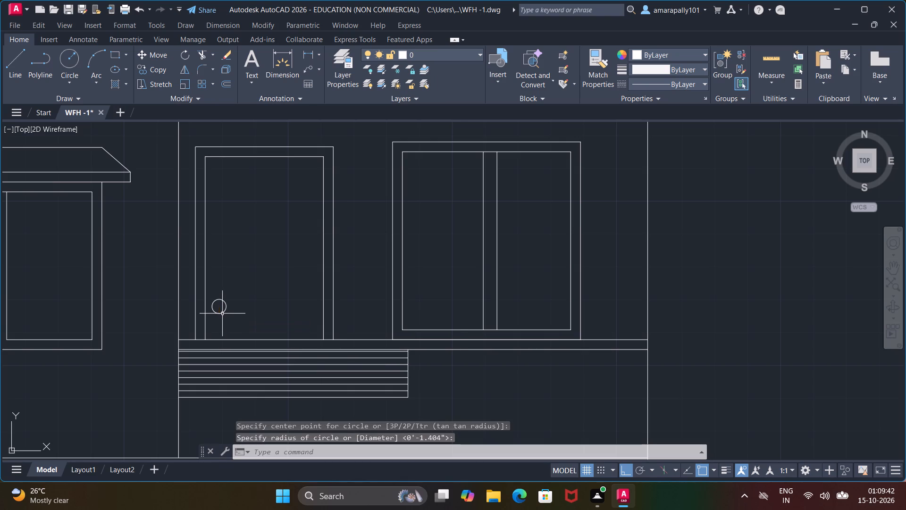
pyautogui.press('Escape')
pyautogui.scroll(-2, 357, 285)
pyautogui.press('Escape')
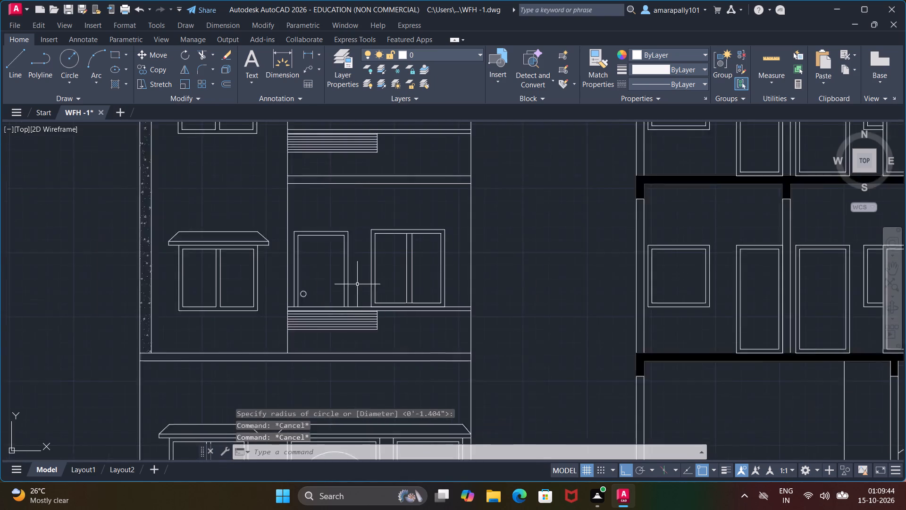
pyautogui.scroll(-1, 357, 284)
pyautogui.press('Escape')
pyautogui.press('Escape')
pyautogui.press('Escape')
pyautogui.scroll(2, 406, 274)
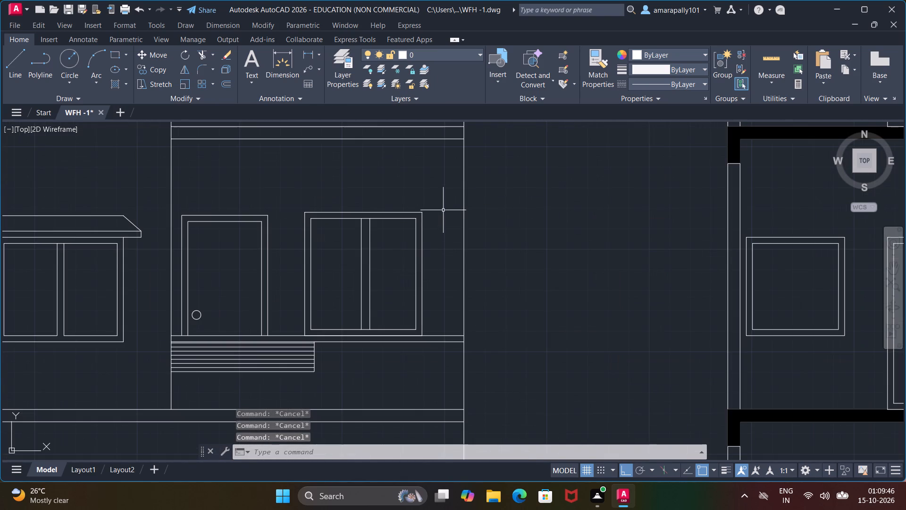
# Copy the first-floor balcony door with its knob and the framed balcony window up to the same position on the second and third floors.
pyautogui.click(443, 207)
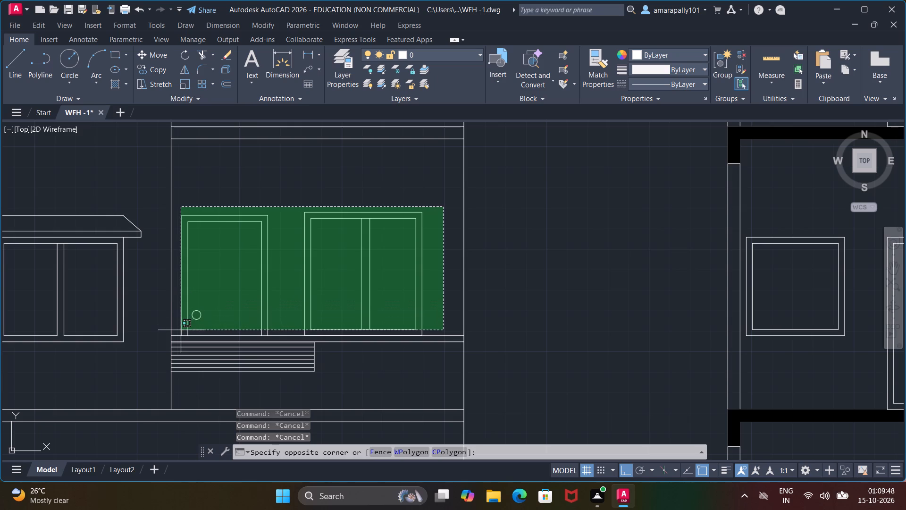
pyautogui.click(177, 333)
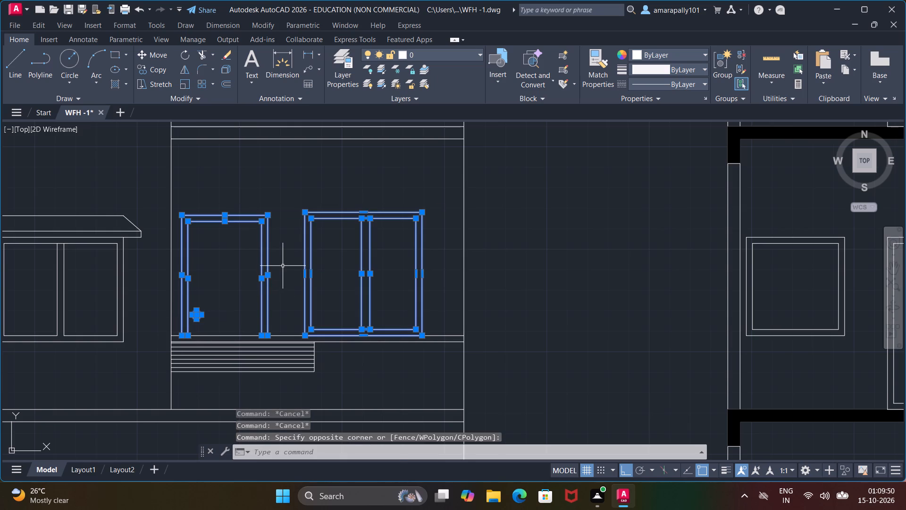
pyautogui.rightClick(283, 266)
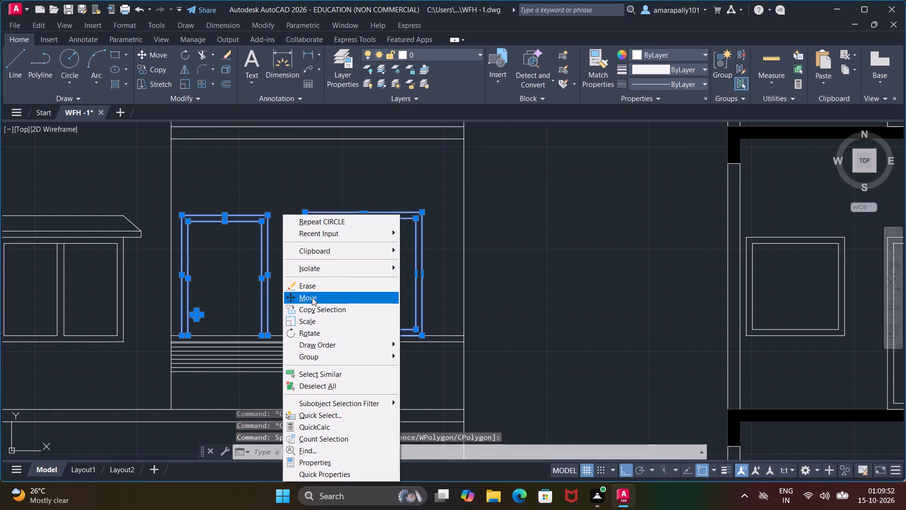
pyautogui.click(299, 311)
pyautogui.click(173, 337)
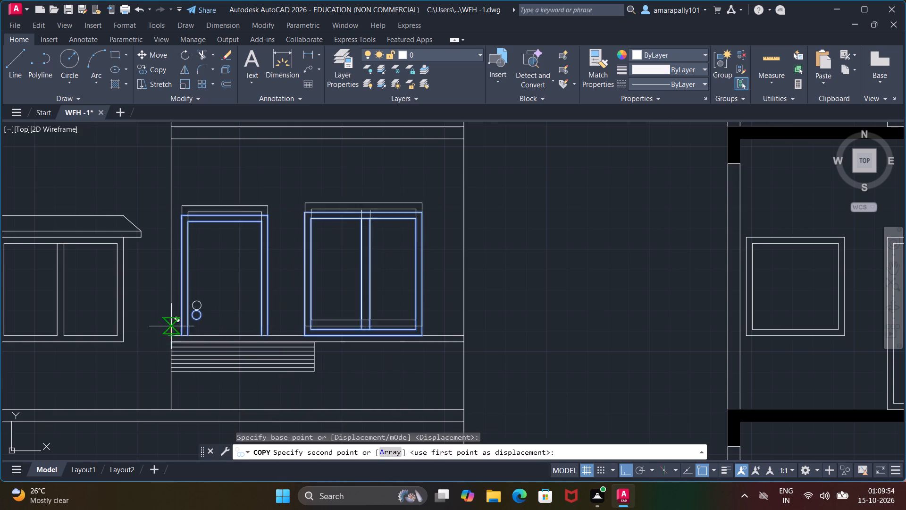
pyautogui.moveTo(177, 212); pyautogui.dragTo(193, 463, button='middle')
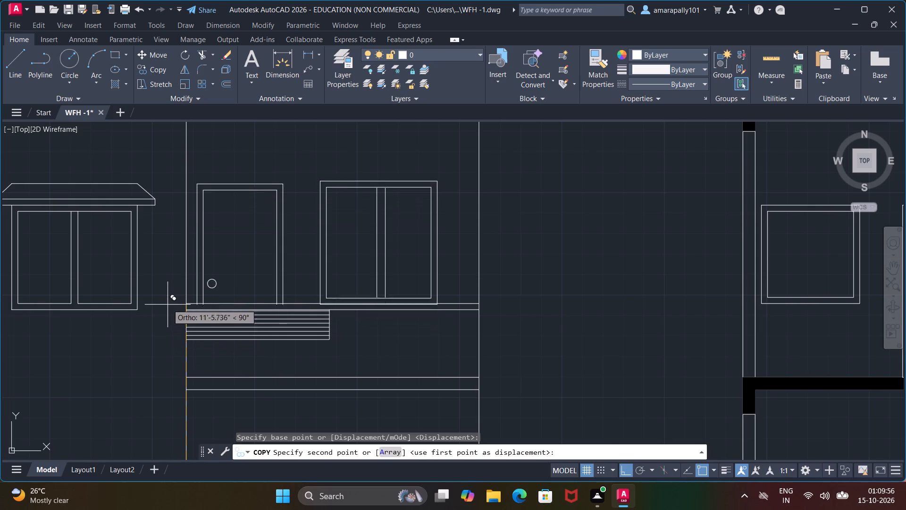
pyautogui.click(184, 299)
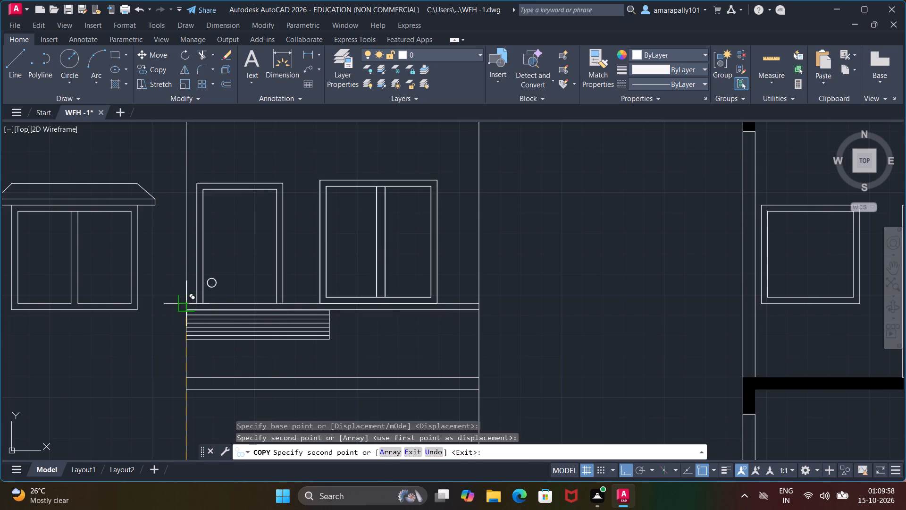
pyautogui.scroll(-2, 222, 200)
pyautogui.moveTo(222, 200); pyautogui.dragTo(276, 406, button='middle')
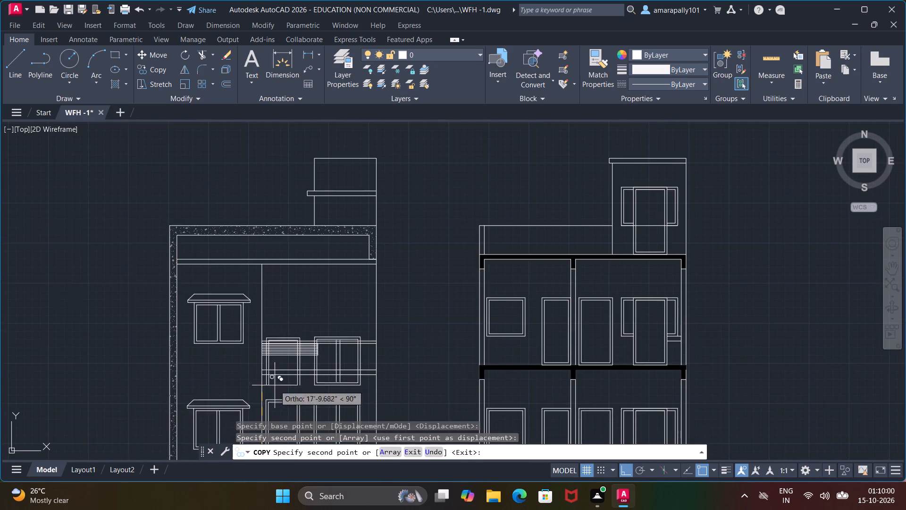
pyautogui.scroll(2, 266, 367)
pyautogui.click(250, 295)
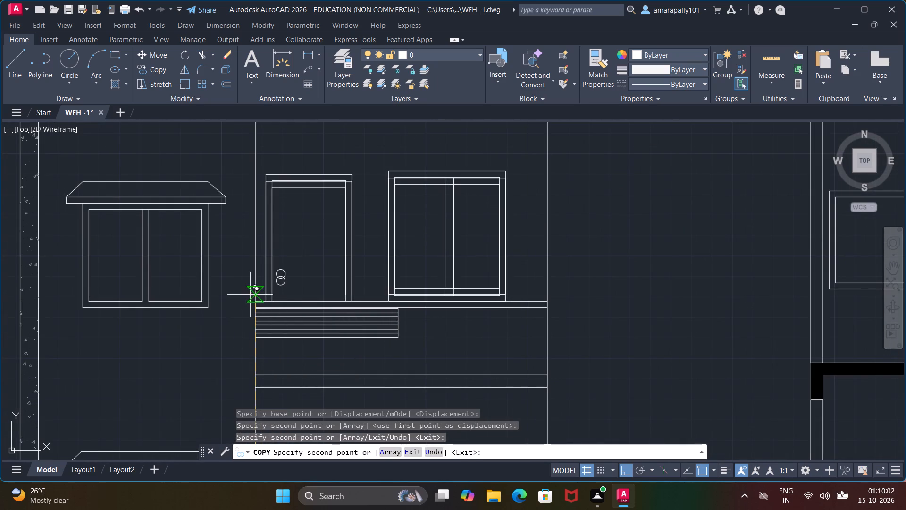
pyautogui.press('Escape')
pyautogui.scroll(-5, 358, 275)
pyautogui.press('Escape')
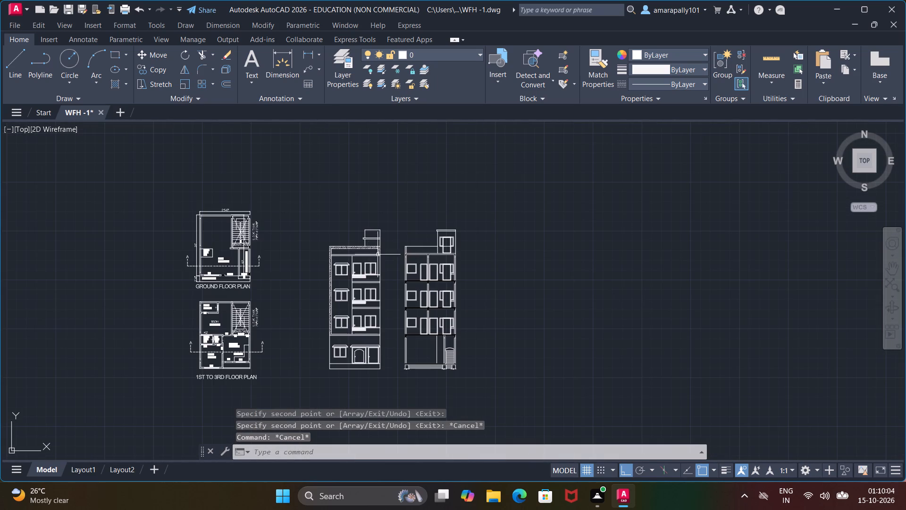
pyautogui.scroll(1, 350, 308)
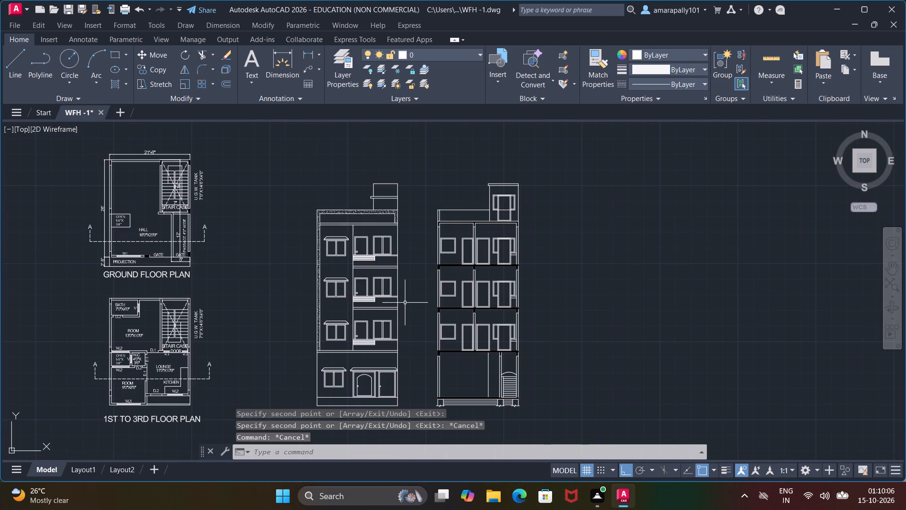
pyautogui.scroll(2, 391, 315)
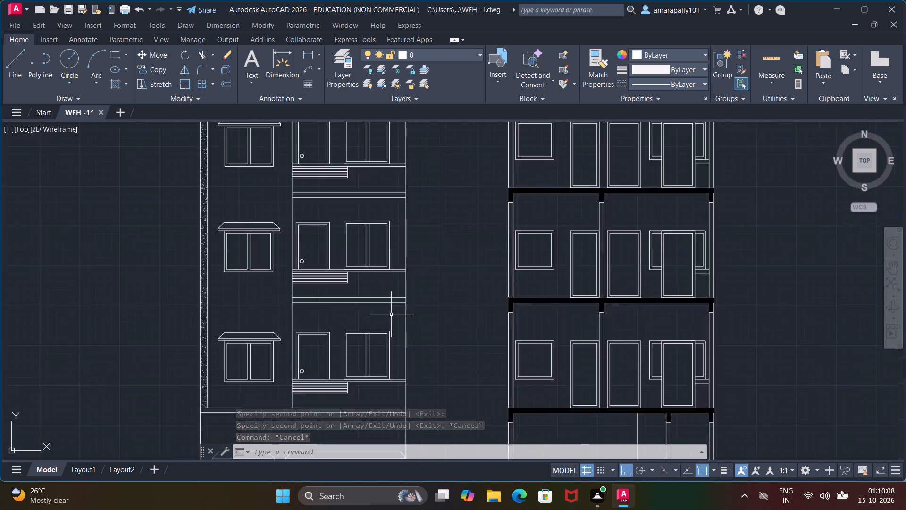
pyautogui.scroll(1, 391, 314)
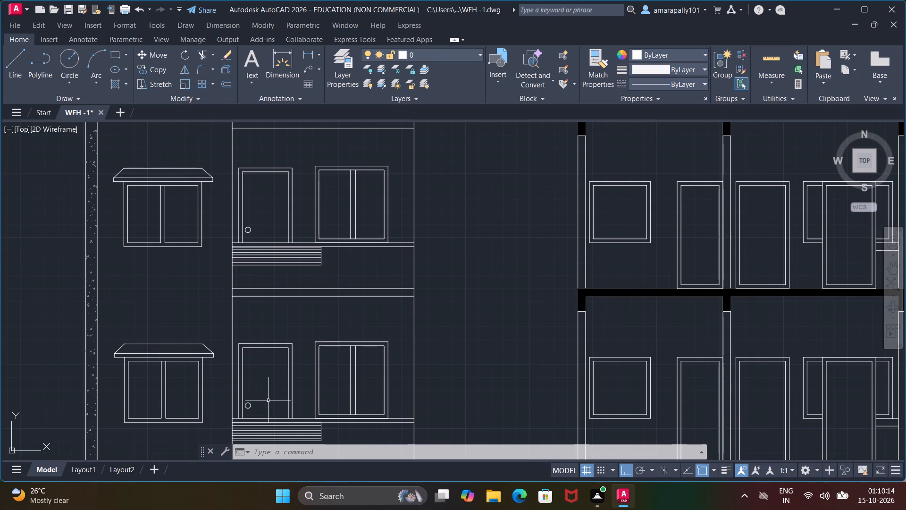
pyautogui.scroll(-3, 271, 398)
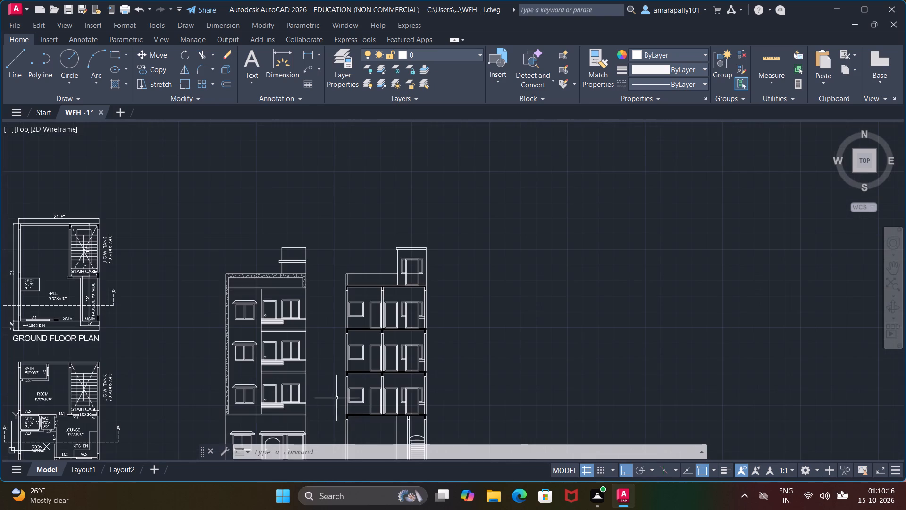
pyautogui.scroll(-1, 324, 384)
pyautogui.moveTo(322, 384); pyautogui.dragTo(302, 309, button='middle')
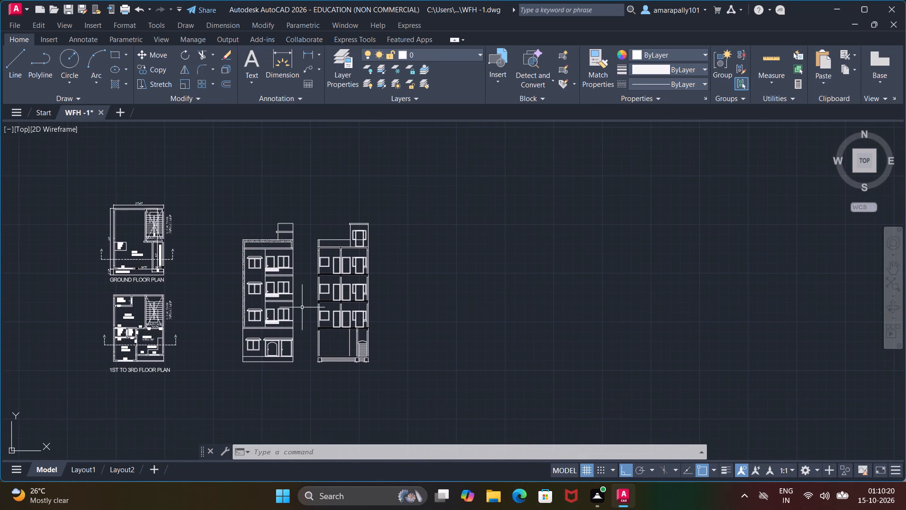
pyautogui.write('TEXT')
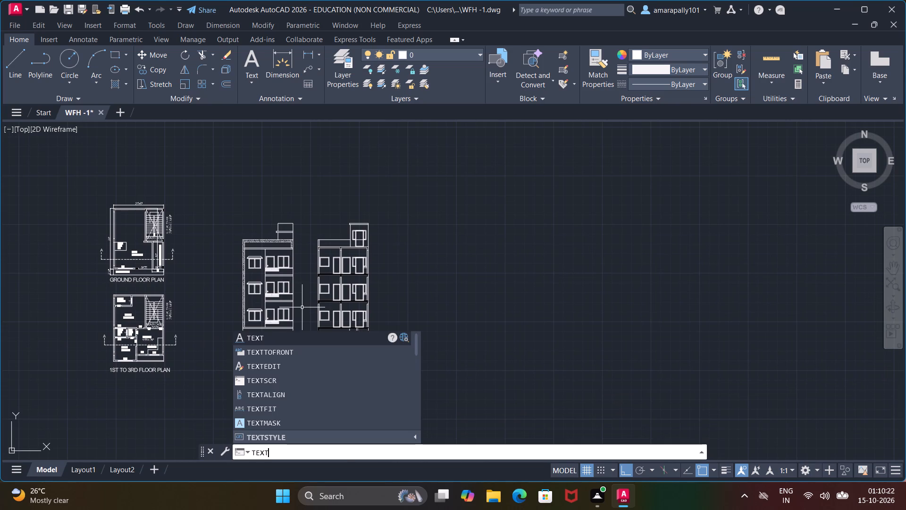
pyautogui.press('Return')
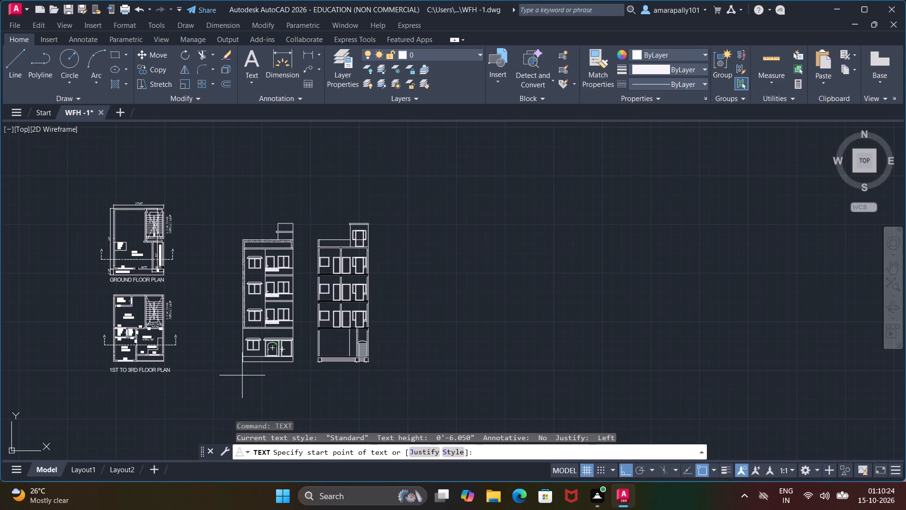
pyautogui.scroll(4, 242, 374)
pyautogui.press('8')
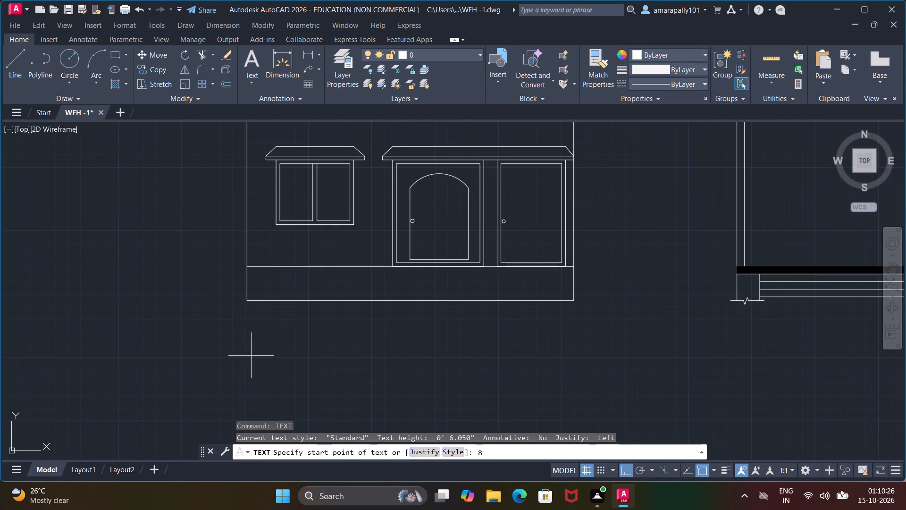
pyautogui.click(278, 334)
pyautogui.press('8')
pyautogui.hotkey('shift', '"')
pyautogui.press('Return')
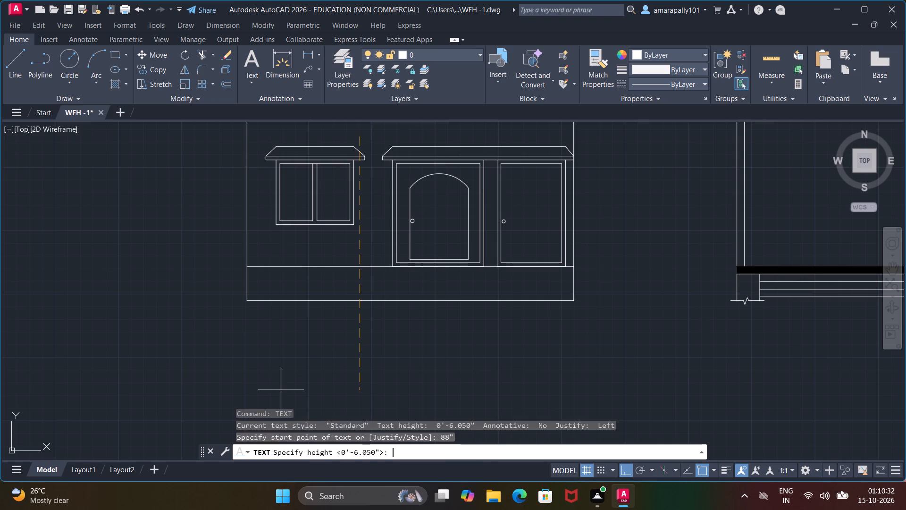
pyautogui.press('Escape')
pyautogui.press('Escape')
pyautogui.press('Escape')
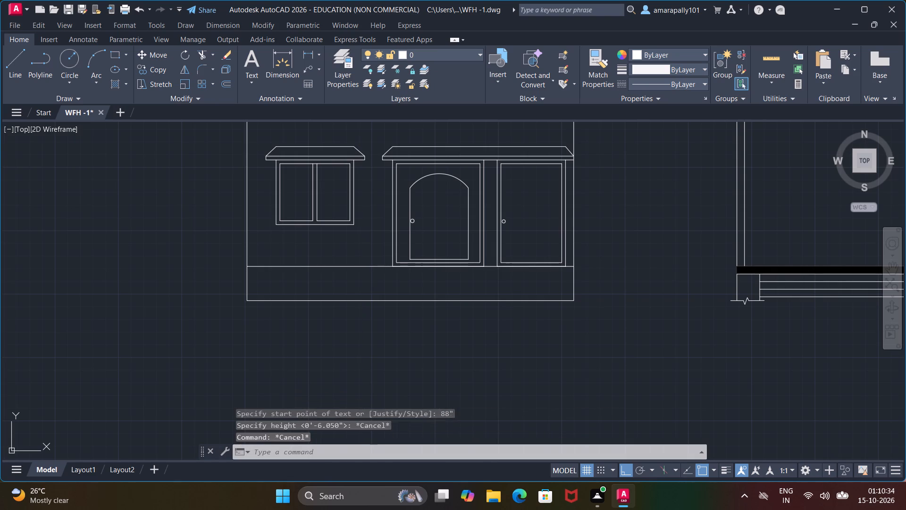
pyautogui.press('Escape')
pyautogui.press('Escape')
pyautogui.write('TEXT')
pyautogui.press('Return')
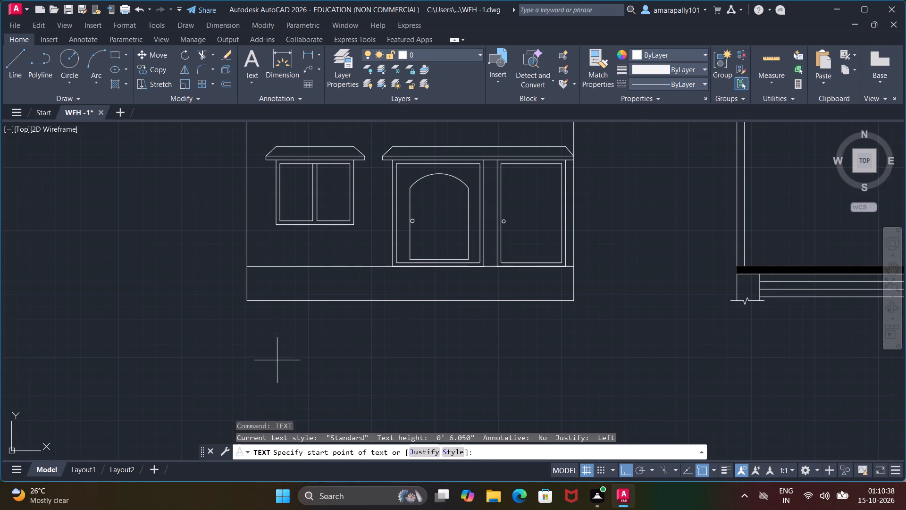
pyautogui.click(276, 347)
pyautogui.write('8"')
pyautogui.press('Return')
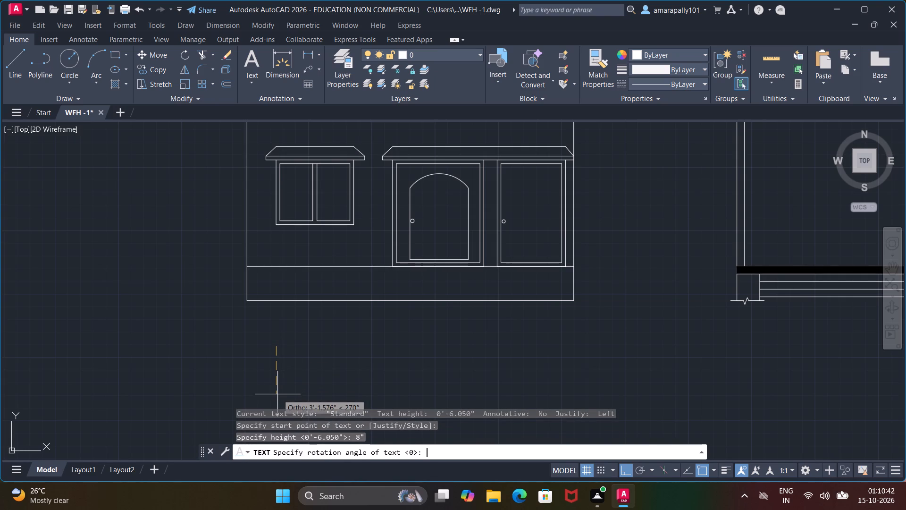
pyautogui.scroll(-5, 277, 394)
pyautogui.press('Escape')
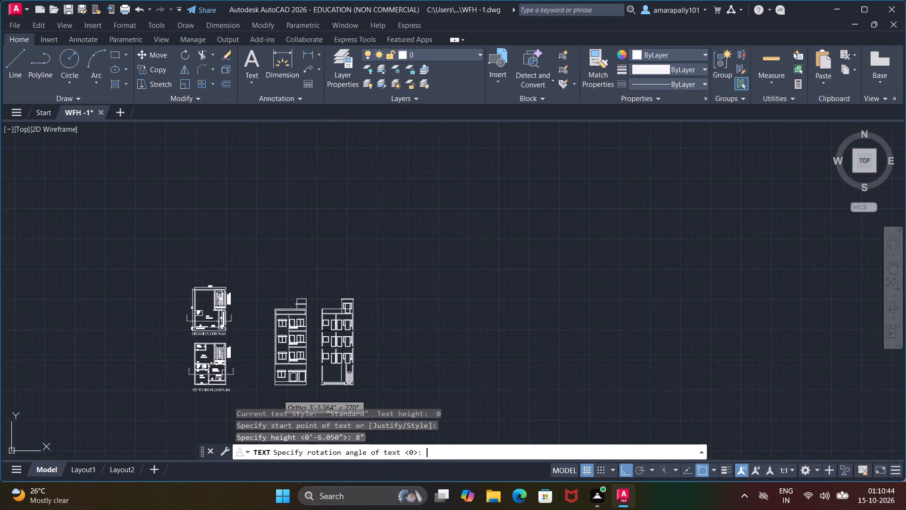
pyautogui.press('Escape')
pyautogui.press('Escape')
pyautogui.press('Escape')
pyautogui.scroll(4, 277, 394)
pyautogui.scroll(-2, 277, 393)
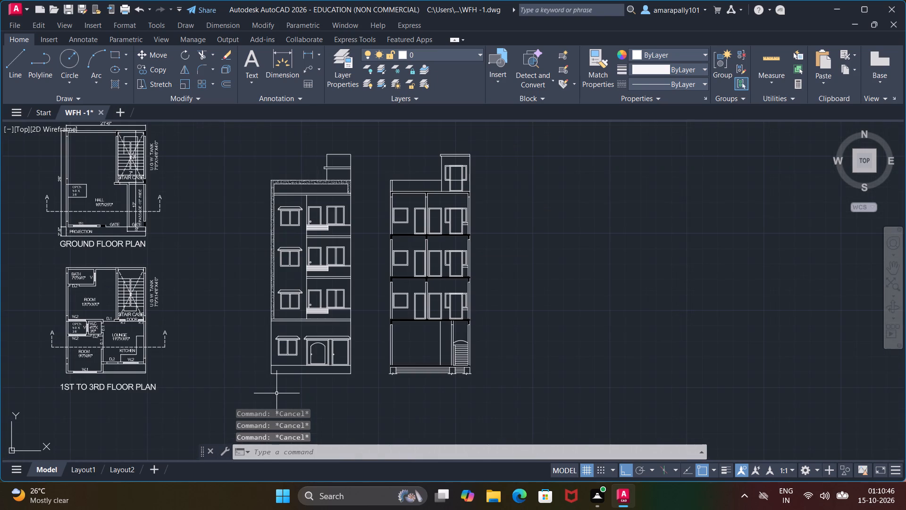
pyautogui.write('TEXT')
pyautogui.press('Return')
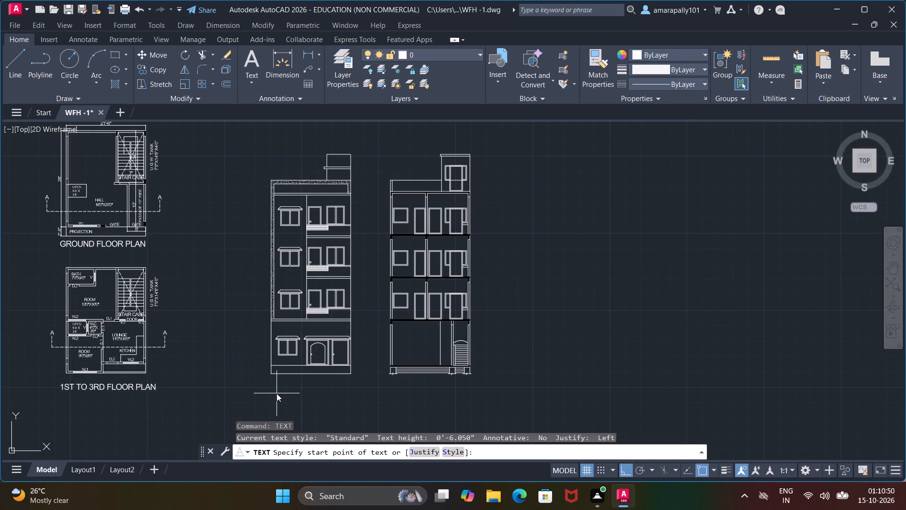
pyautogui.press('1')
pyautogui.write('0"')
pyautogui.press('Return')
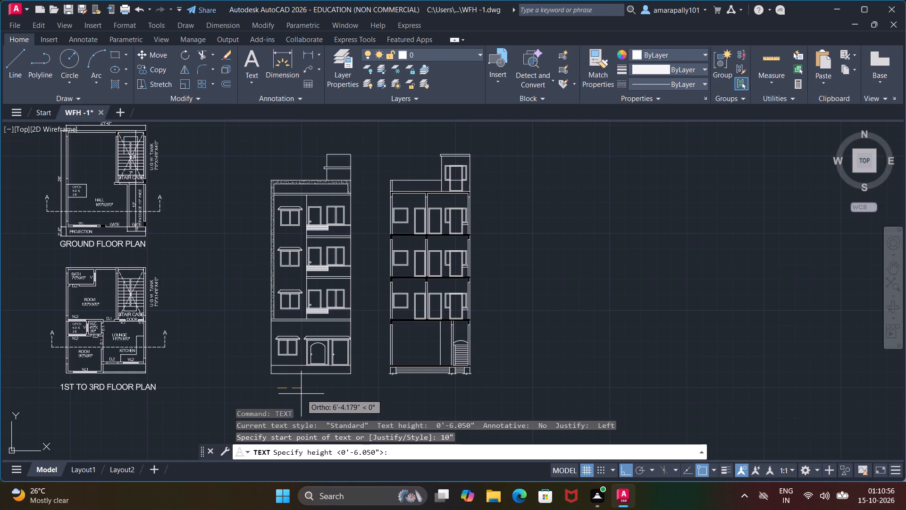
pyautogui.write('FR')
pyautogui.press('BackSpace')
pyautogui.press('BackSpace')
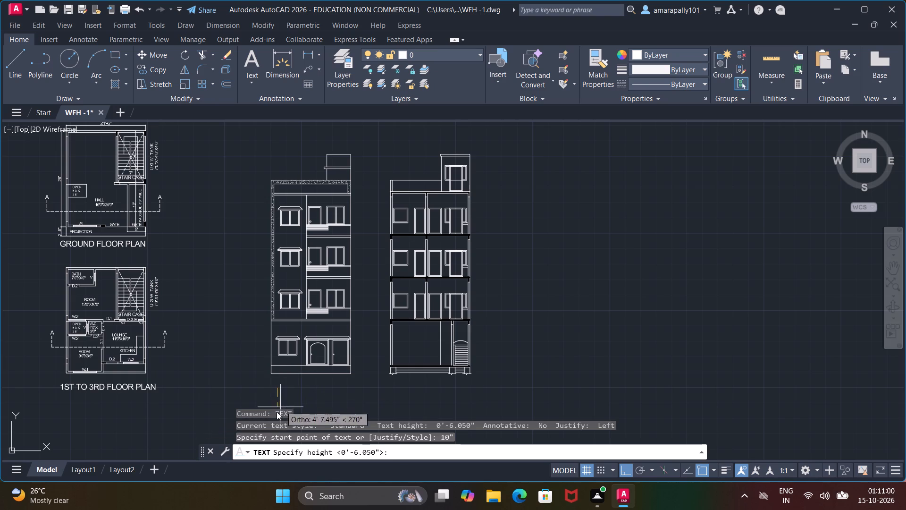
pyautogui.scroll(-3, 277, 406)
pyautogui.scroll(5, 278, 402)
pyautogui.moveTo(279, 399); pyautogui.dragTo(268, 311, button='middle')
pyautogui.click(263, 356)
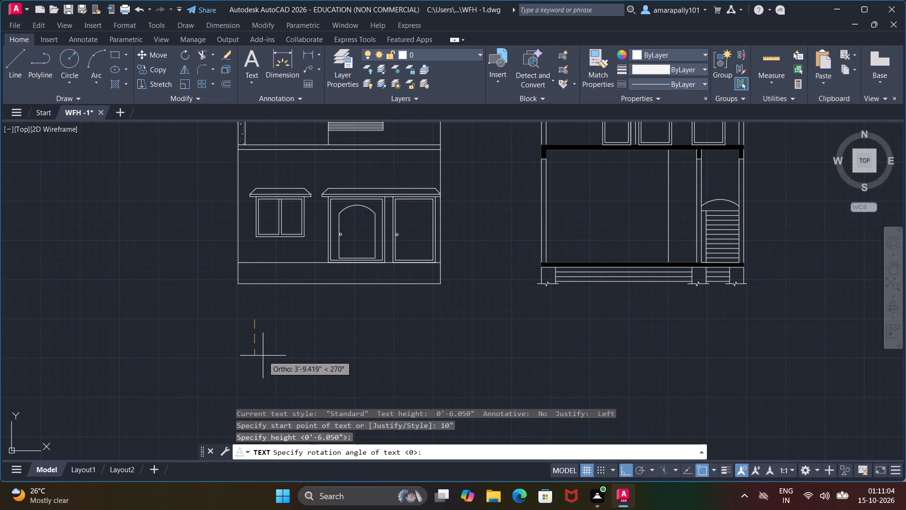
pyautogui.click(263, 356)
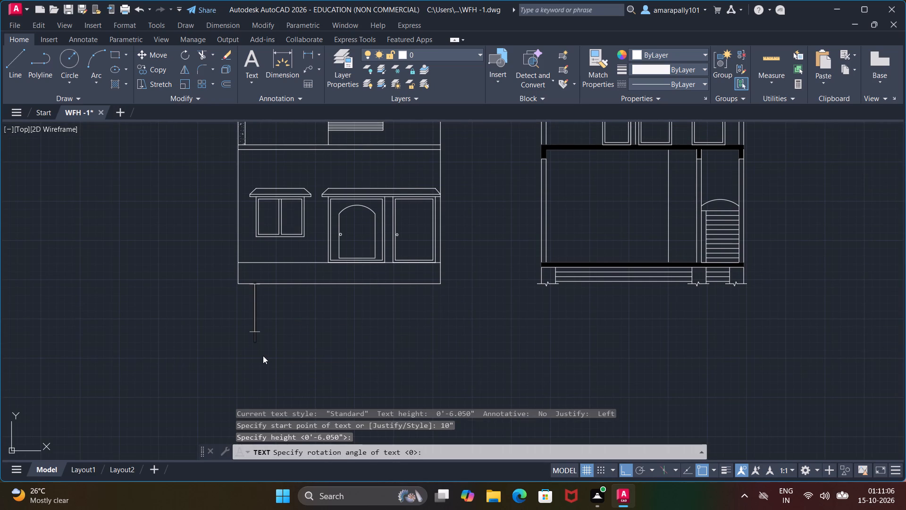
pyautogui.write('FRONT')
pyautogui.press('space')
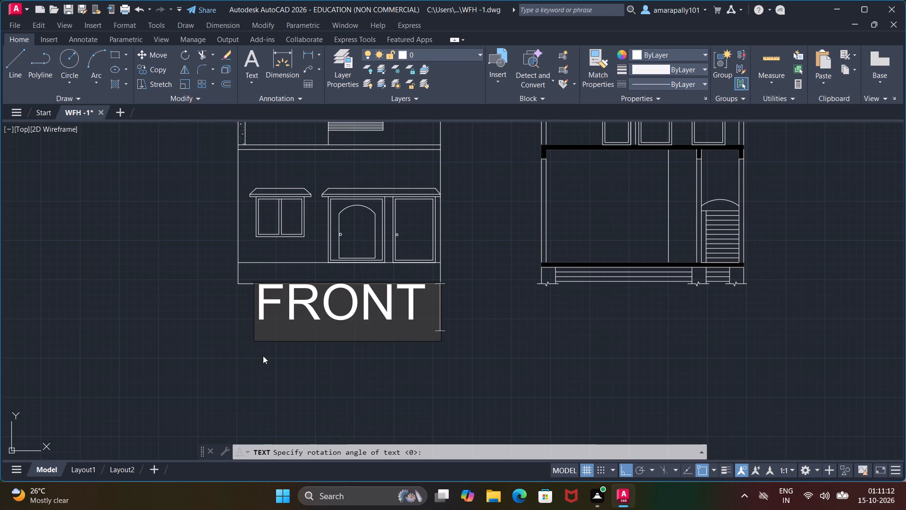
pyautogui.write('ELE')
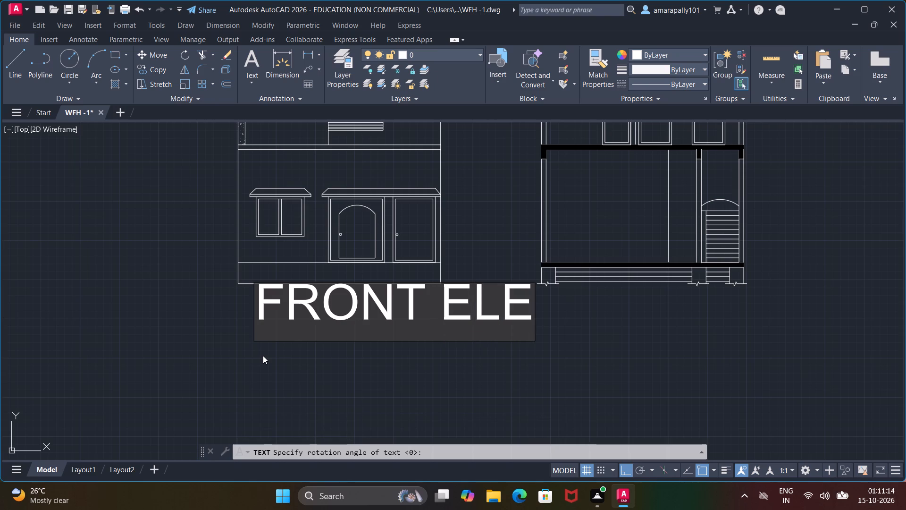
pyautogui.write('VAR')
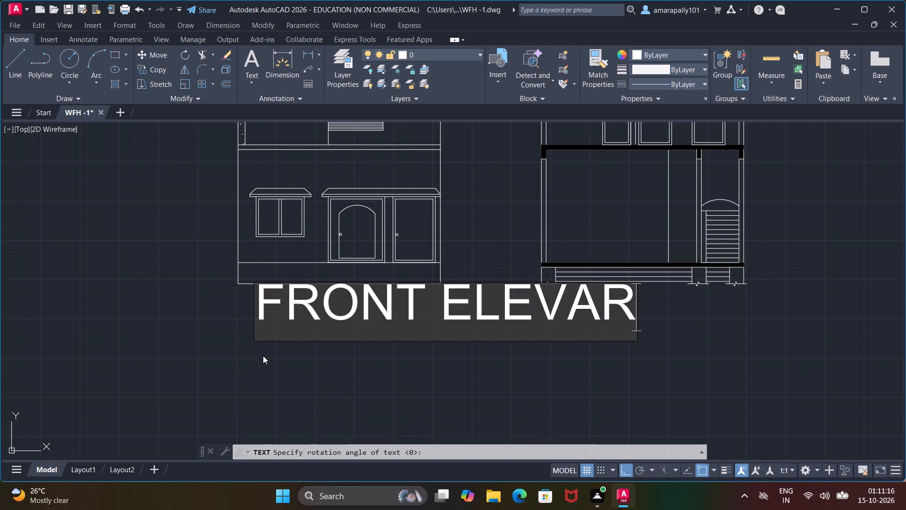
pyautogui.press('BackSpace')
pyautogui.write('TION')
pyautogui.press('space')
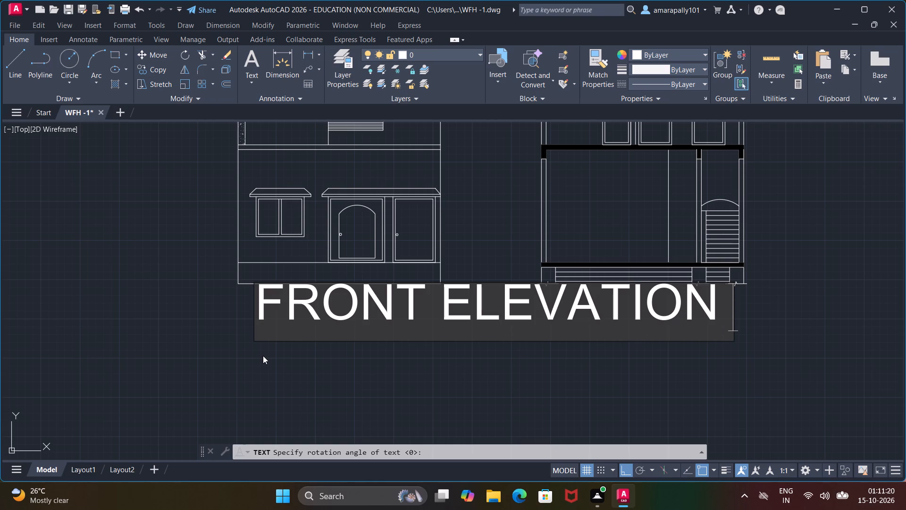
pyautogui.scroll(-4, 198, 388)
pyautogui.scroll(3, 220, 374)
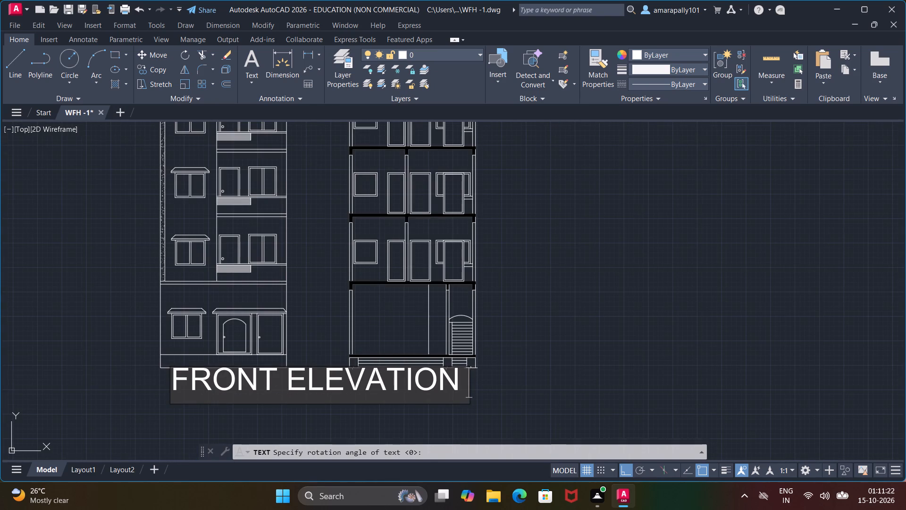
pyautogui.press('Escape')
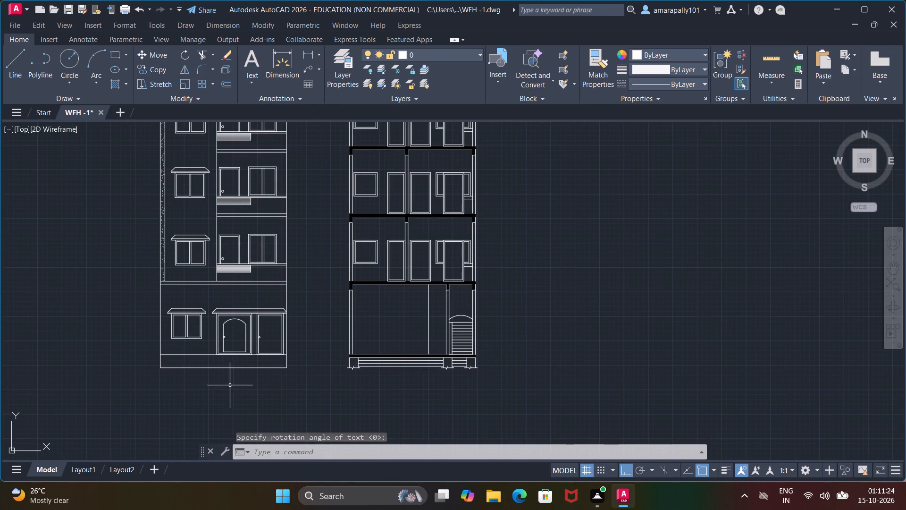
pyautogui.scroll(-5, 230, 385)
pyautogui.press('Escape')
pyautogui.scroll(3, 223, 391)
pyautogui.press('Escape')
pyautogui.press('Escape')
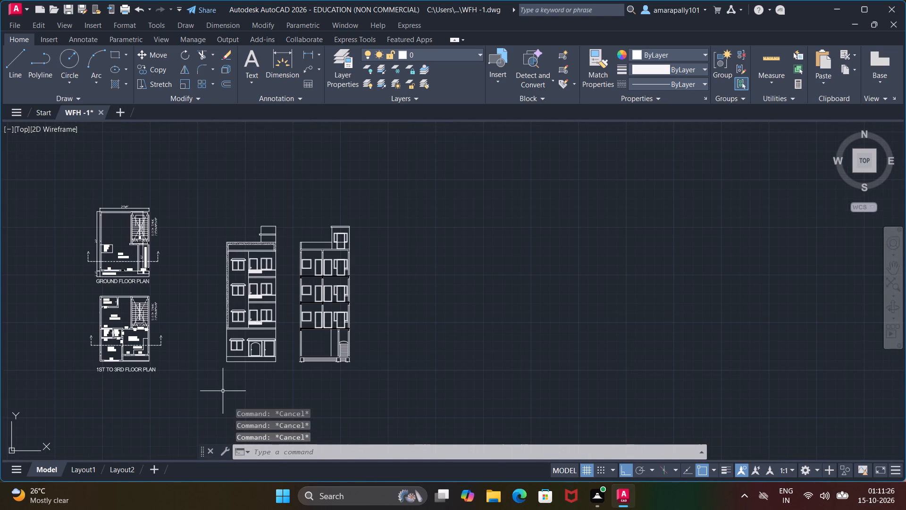
# Add single-line text FRONT ELEVATION at the elevation's lower-left corner, about 2'-8" high and running vertically downward.
pyautogui.press('e')
pyautogui.write('TE')
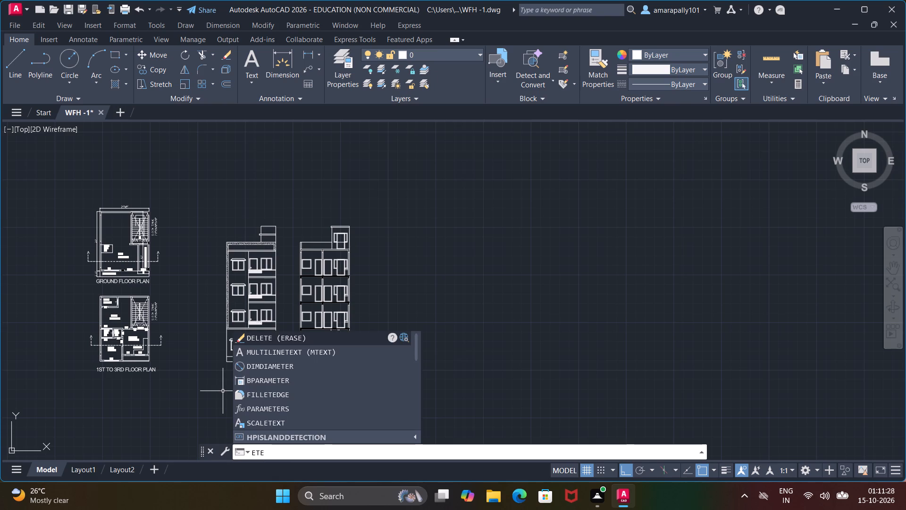
pyautogui.press('BackSpace')
pyautogui.press('BackSpace')
pyautogui.press('BackSpace')
pyautogui.press('BackSpace')
pyautogui.write('TE')
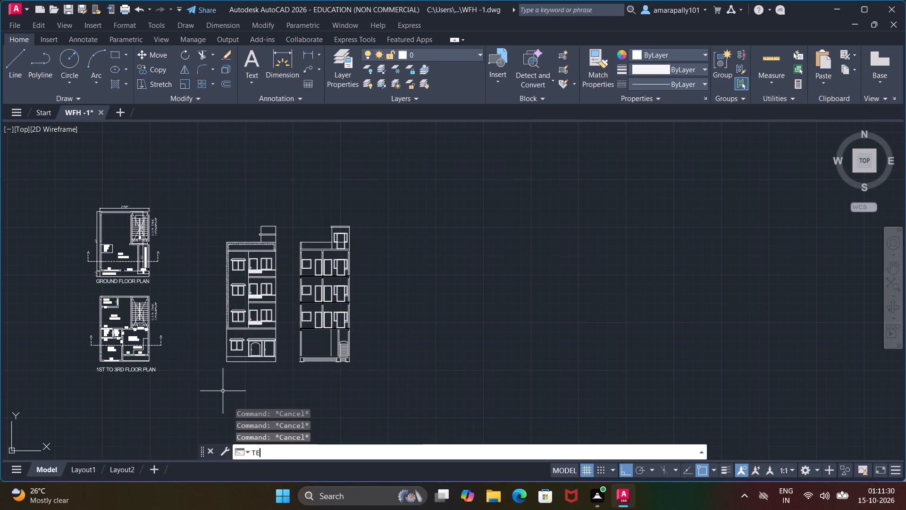
pyautogui.write('XT')
pyautogui.press('Return')
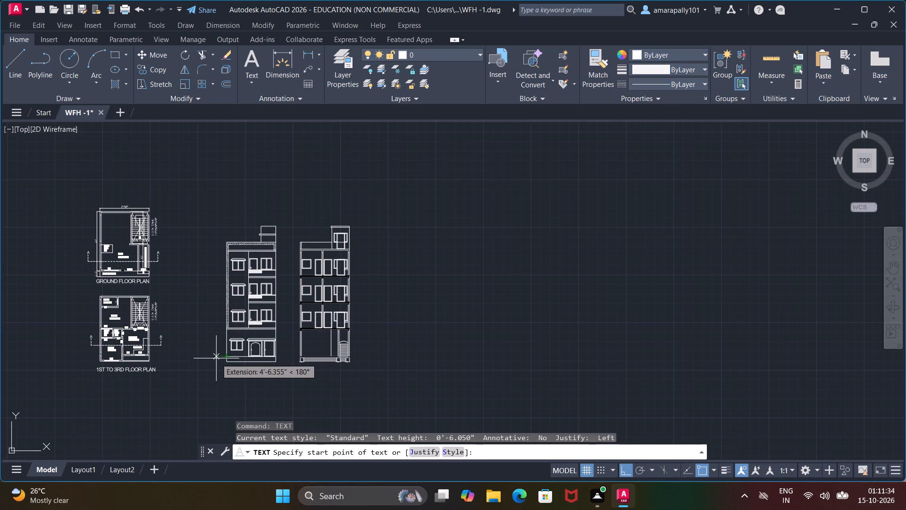
pyautogui.write('10')
pyautogui.hotkey('shift', '"')
pyautogui.press('Return')
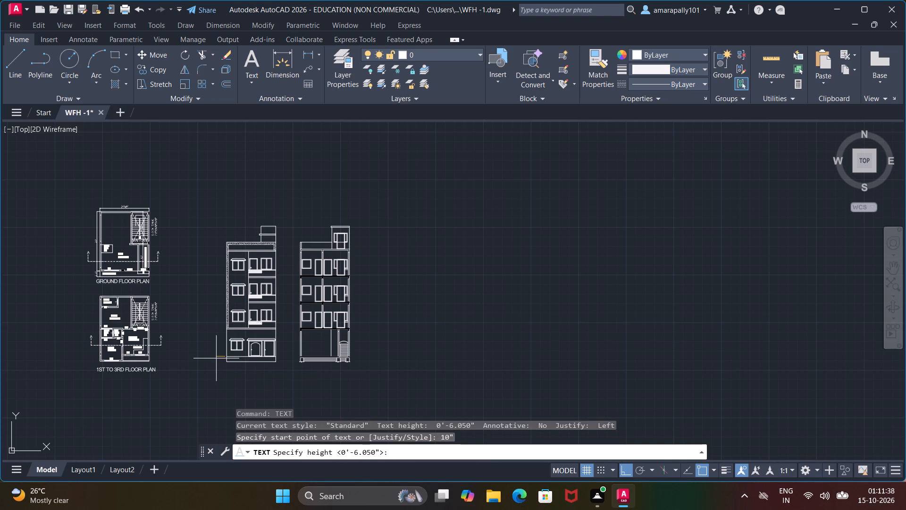
pyautogui.scroll(3, 239, 343)
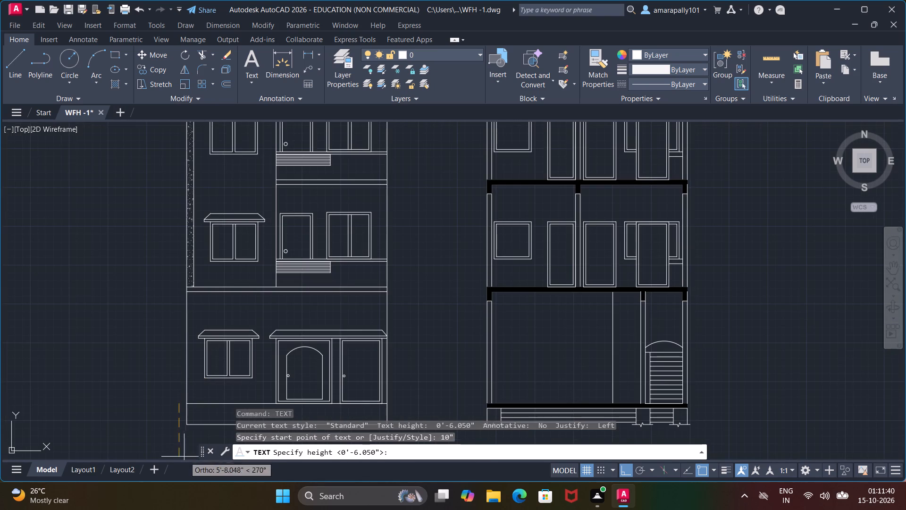
pyautogui.click(177, 429)
pyautogui.click(177, 429)
pyautogui.scroll(-3, 177, 429)
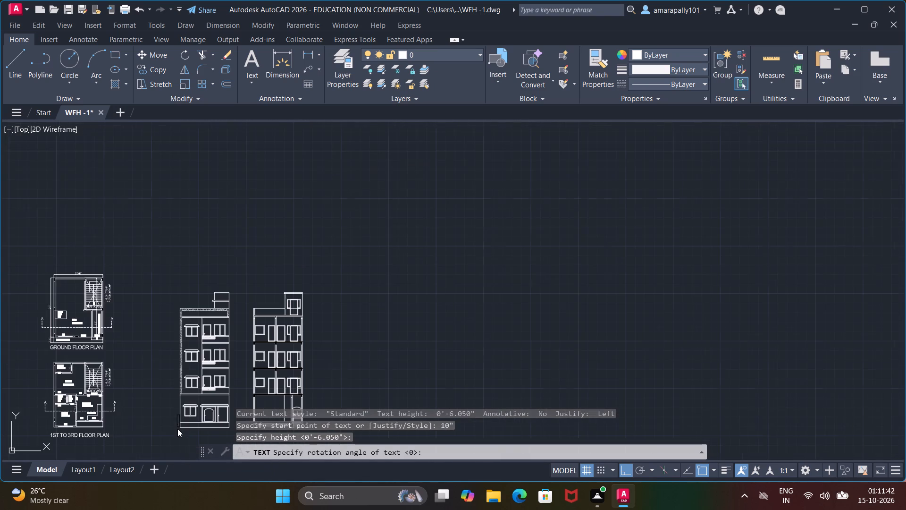
pyautogui.moveTo(177, 429); pyautogui.dragTo(185, 365, button='middle')
pyautogui.middleClick(185, 365)
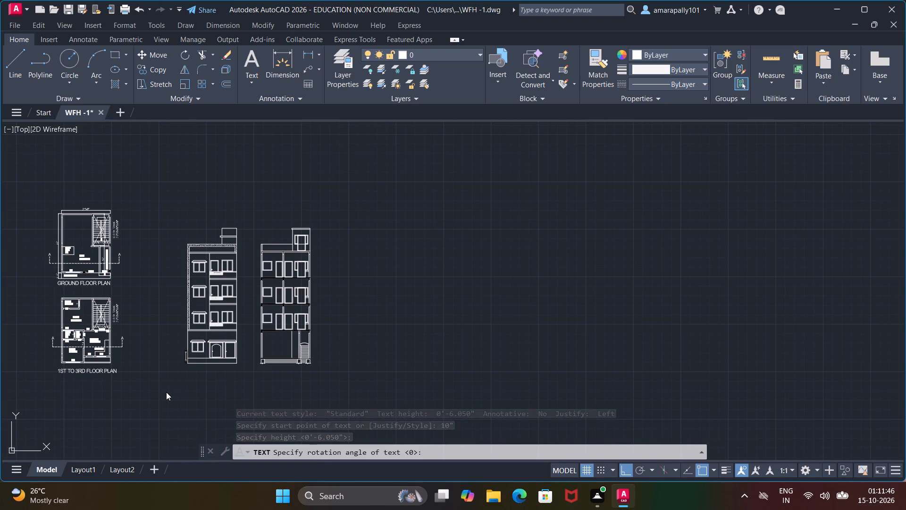
pyautogui.write('FRONT')
pyautogui.press('space')
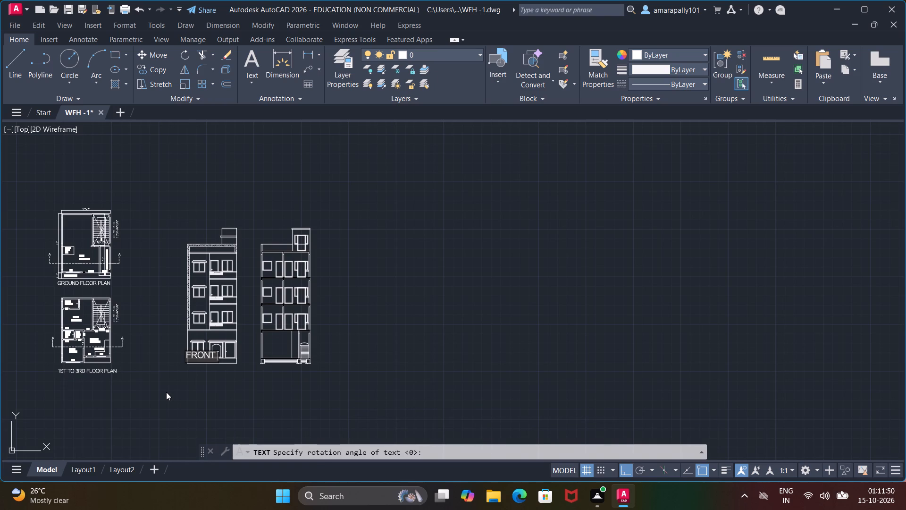
pyautogui.write('ELEVQ')
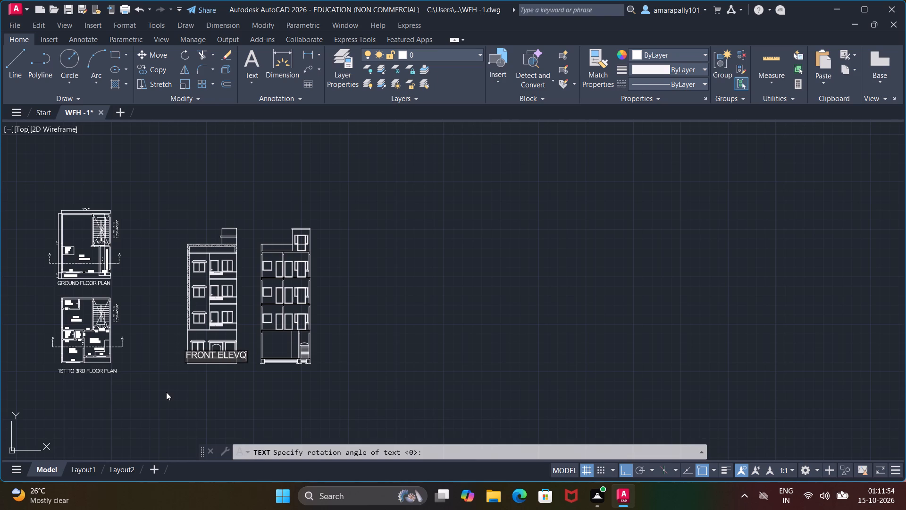
pyautogui.press('BackSpace')
pyautogui.write('ATION')
pyautogui.press('space')
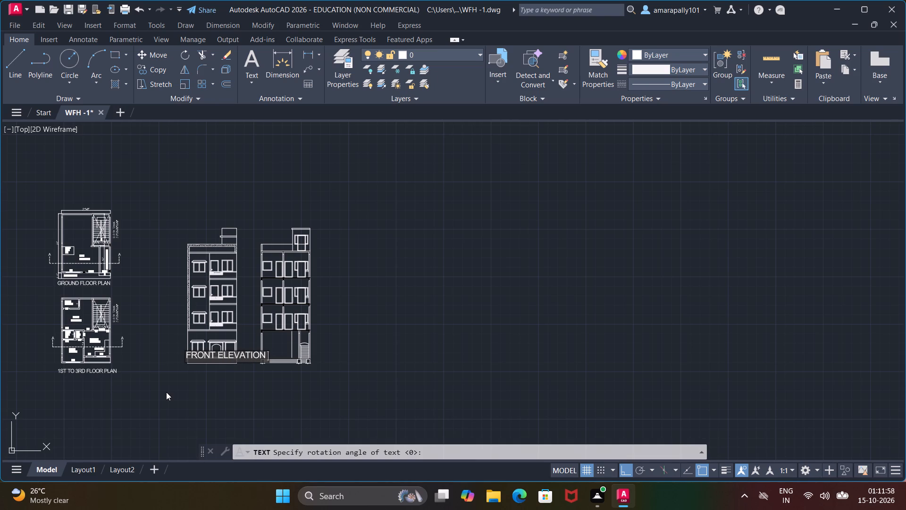
pyautogui.click(166, 392)
pyautogui.press('Escape')
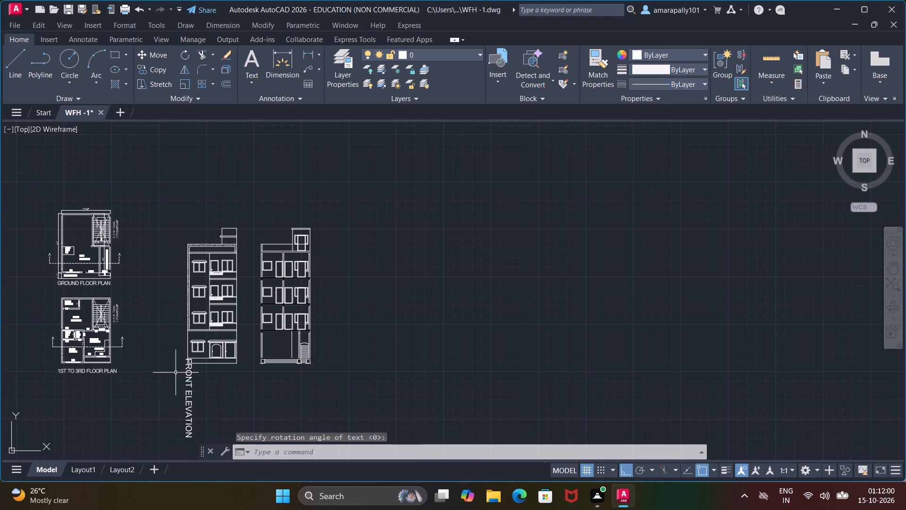
# Rotate the FRONT ELEVATION text by 90° so it reads horizontally across the base of the elevation.
pyautogui.click(190, 385)
pyautogui.rightClick(189, 383)
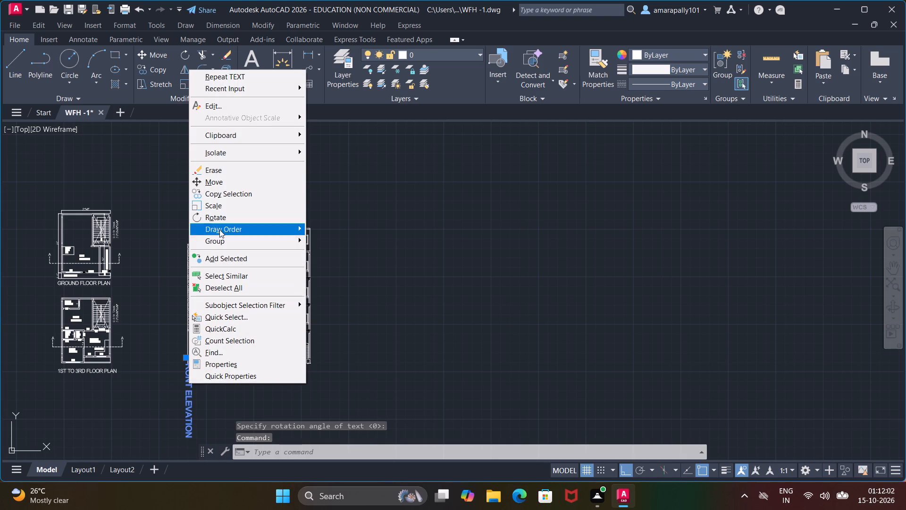
pyautogui.click(219, 213)
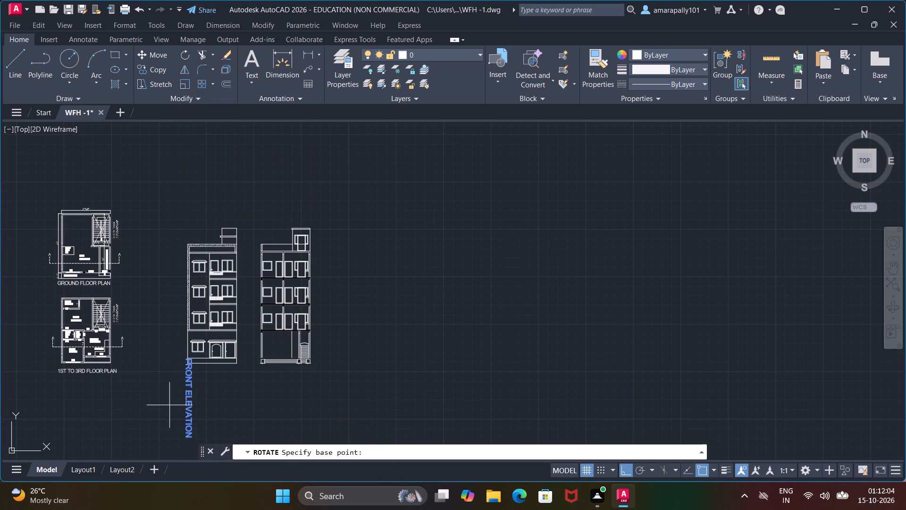
pyautogui.click(187, 395)
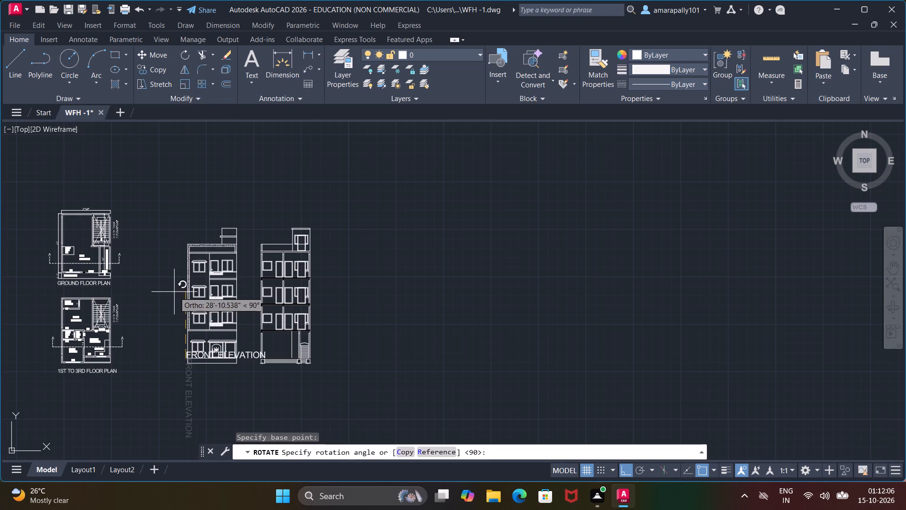
pyautogui.click(171, 280)
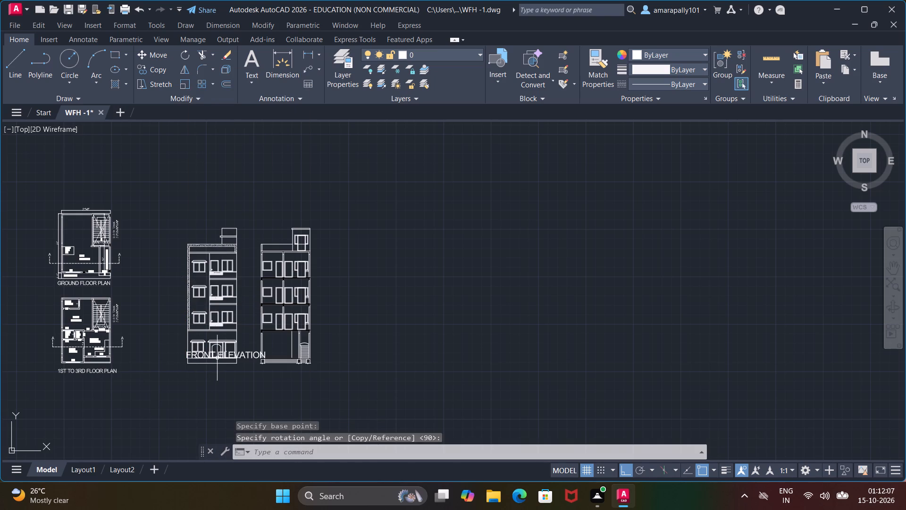
# Set the FRONT ELEVATION text's height to 1' in its properties.
pyautogui.click(213, 357)
pyautogui.rightClick(214, 383)
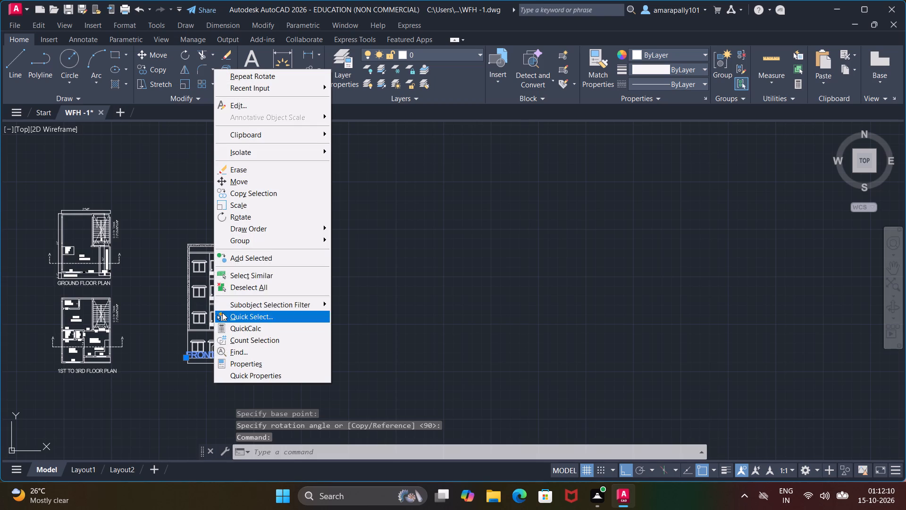
pyautogui.click(242, 365)
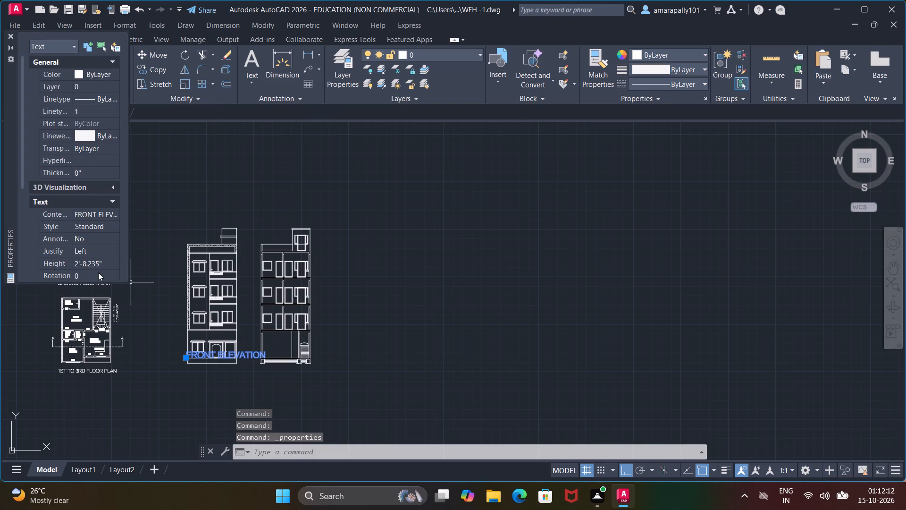
pyautogui.click(94, 261)
pyautogui.press('BackSpace')
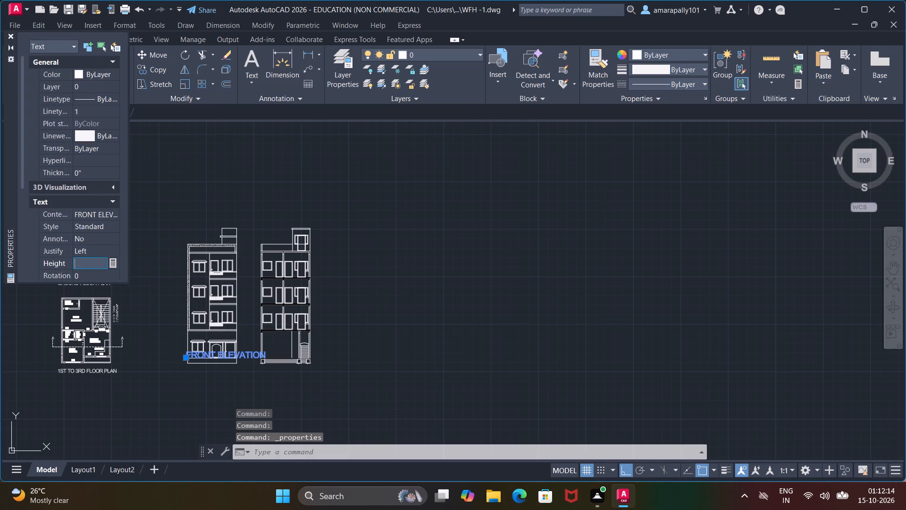
pyautogui.write("1'")
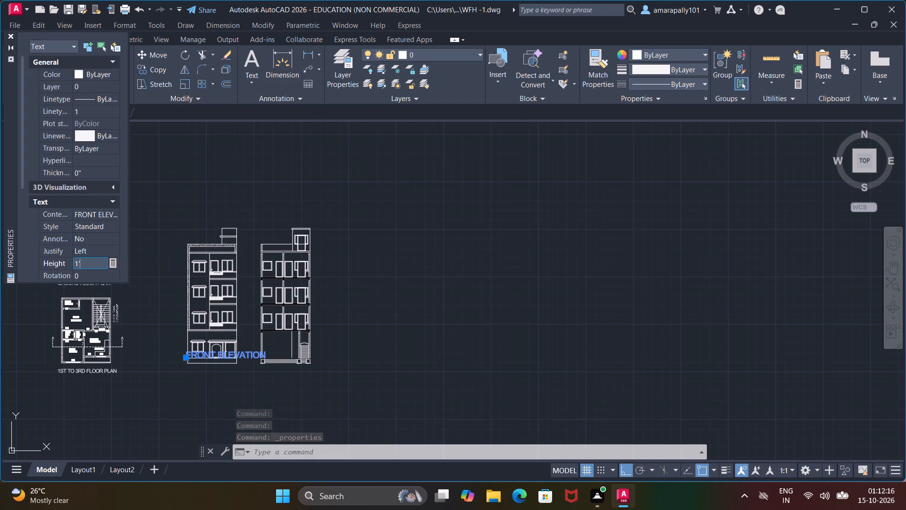
pyautogui.press('Return')
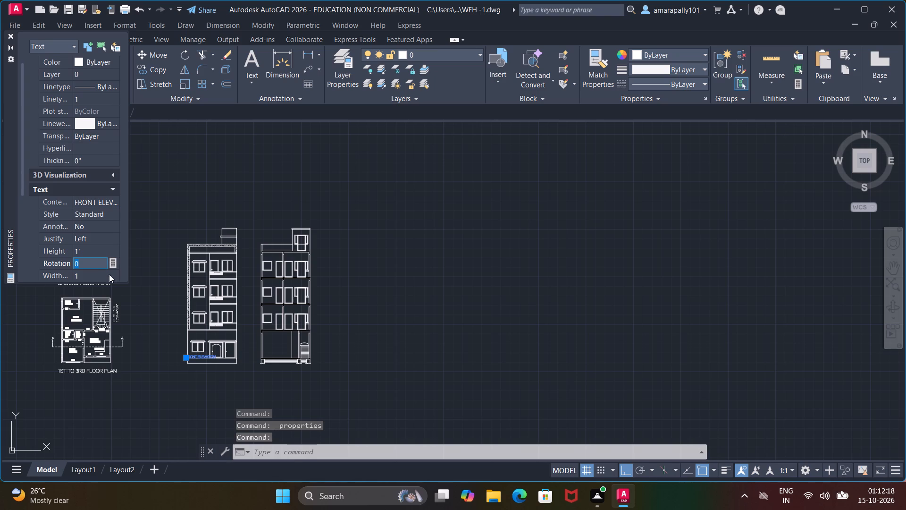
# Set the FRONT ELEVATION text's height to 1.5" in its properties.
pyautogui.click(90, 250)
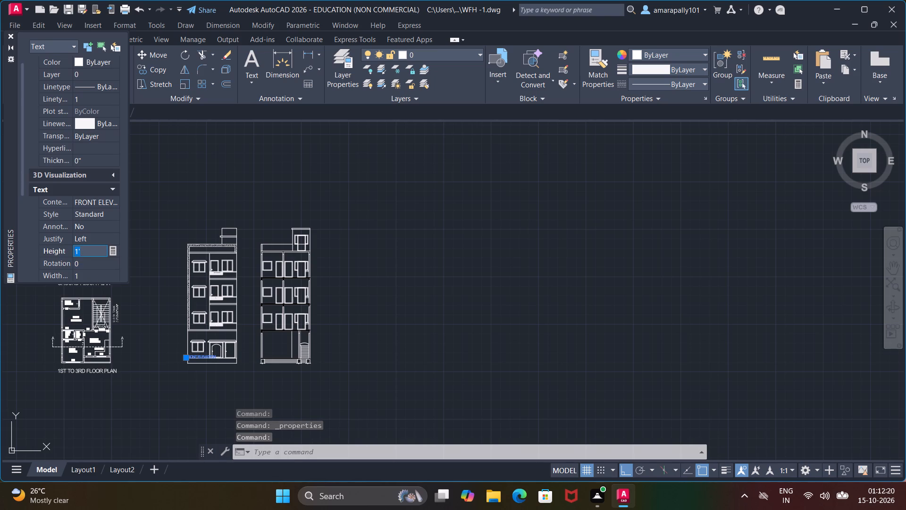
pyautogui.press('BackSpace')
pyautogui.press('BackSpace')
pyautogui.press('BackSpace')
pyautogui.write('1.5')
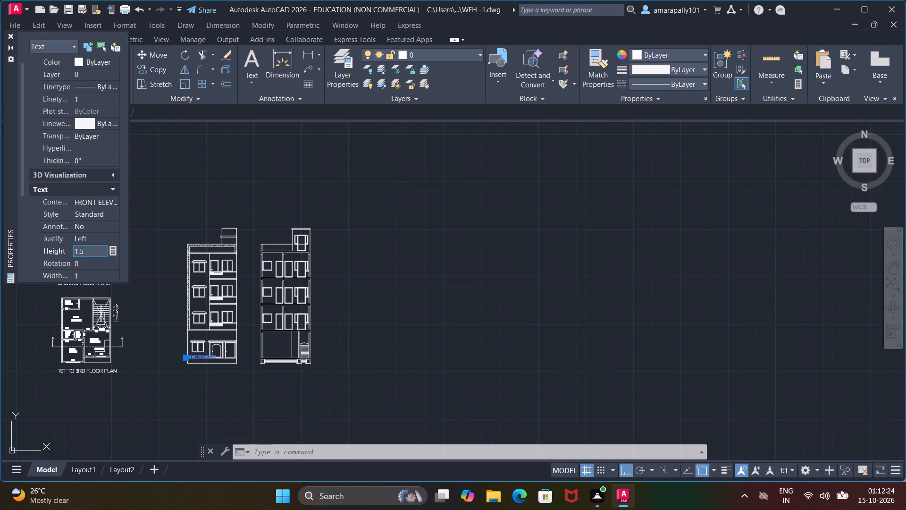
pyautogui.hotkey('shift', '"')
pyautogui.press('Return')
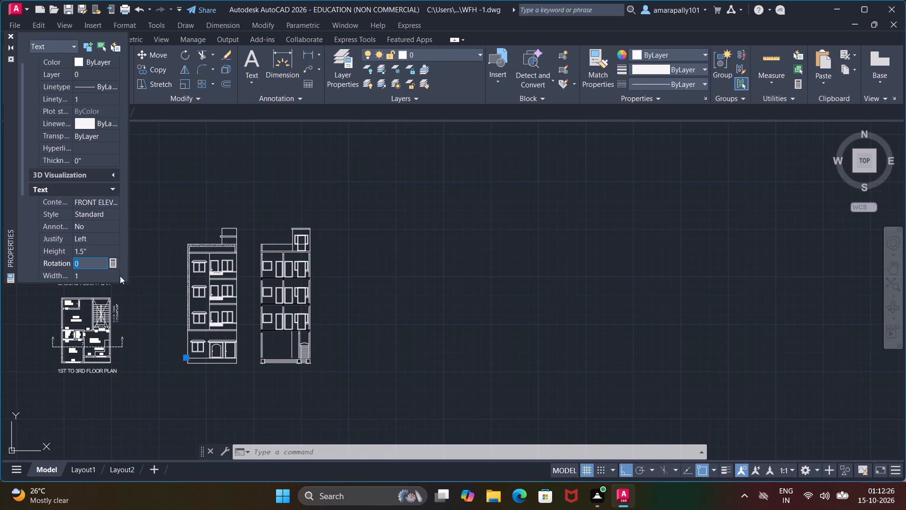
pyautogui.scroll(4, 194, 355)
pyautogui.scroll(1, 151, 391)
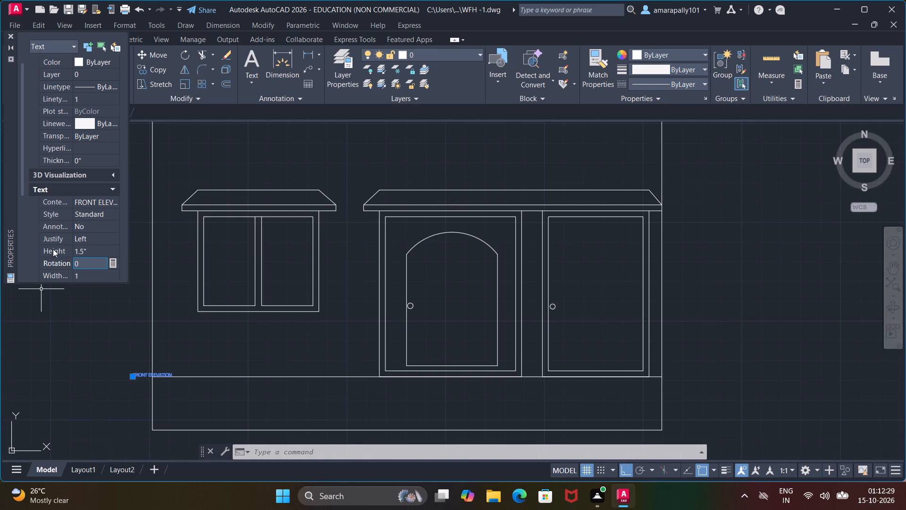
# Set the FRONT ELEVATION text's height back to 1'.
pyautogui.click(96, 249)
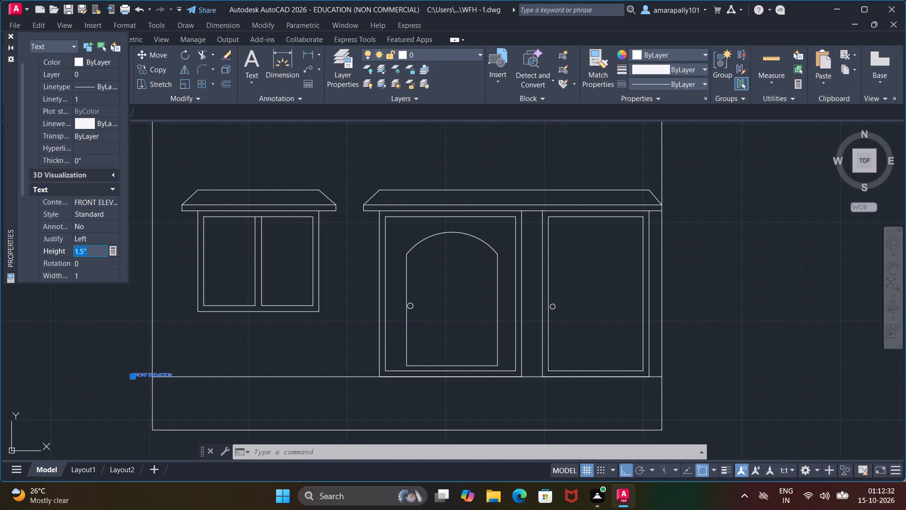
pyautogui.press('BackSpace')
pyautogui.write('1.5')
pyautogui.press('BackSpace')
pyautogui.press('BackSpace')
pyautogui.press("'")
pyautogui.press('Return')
# Move the FRONT ELEVATION text straight down so it sits clear below the elevation's base line.
pyautogui.scroll(-3, 97, 256)
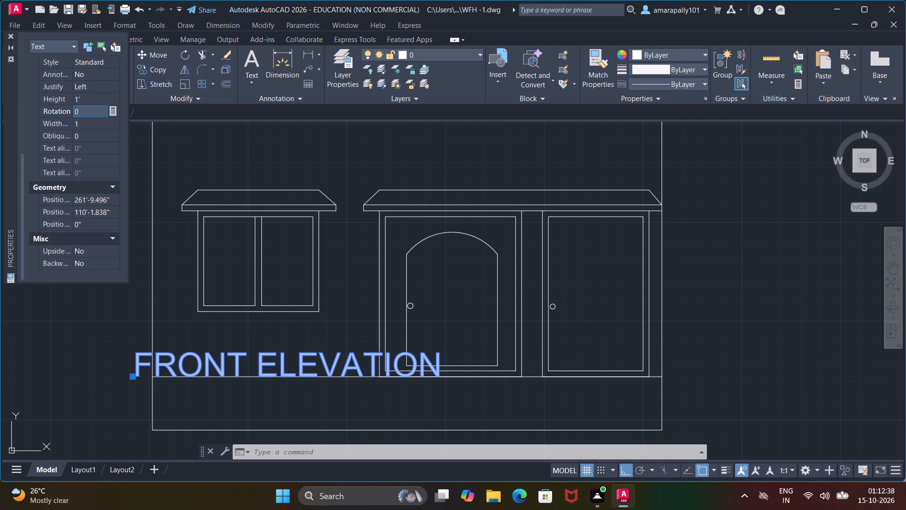
pyautogui.scroll(-3, 149, 323)
pyautogui.scroll(3, 176, 356)
pyautogui.scroll(-5, 176, 356)
pyautogui.scroll(2, 180, 355)
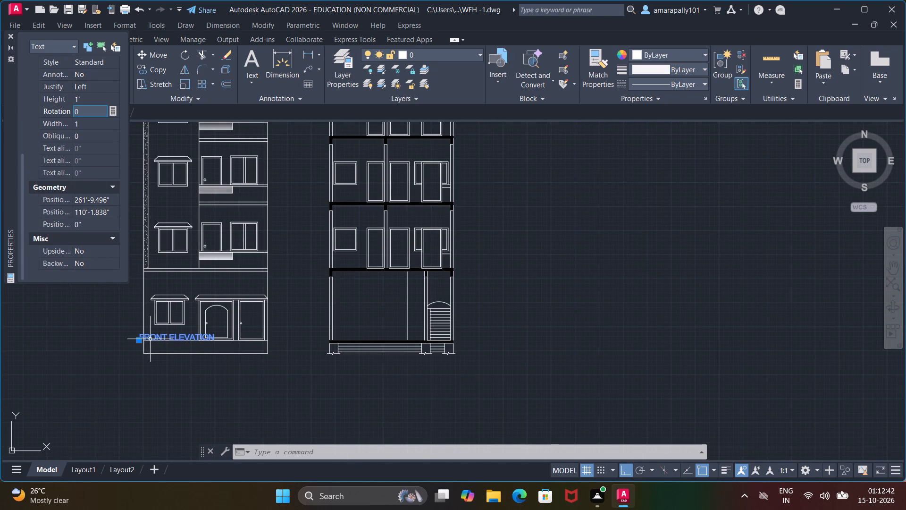
pyautogui.rightClick(137, 348)
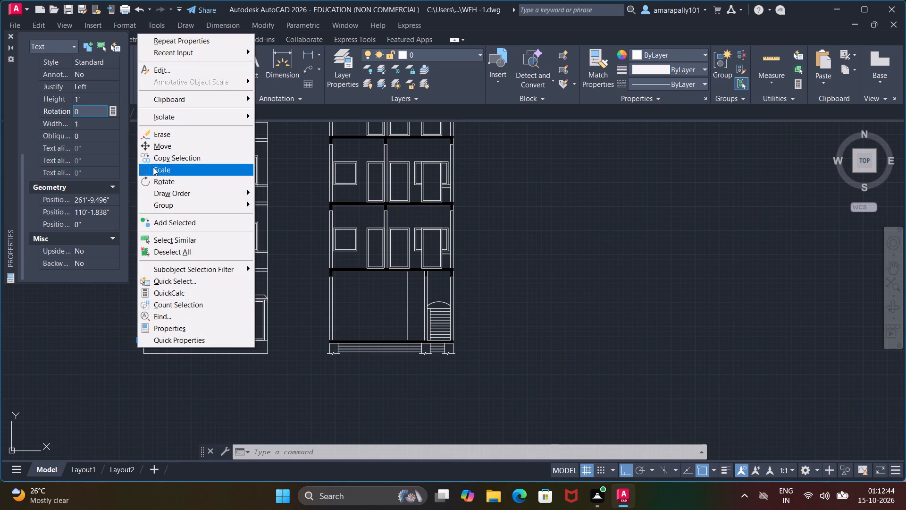
pyautogui.click(161, 144)
pyautogui.click(143, 342)
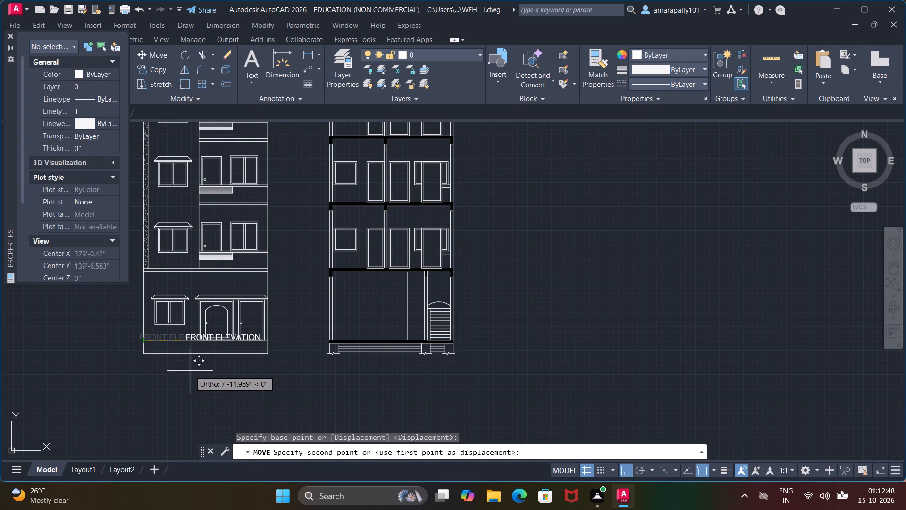
pyautogui.click(190, 387)
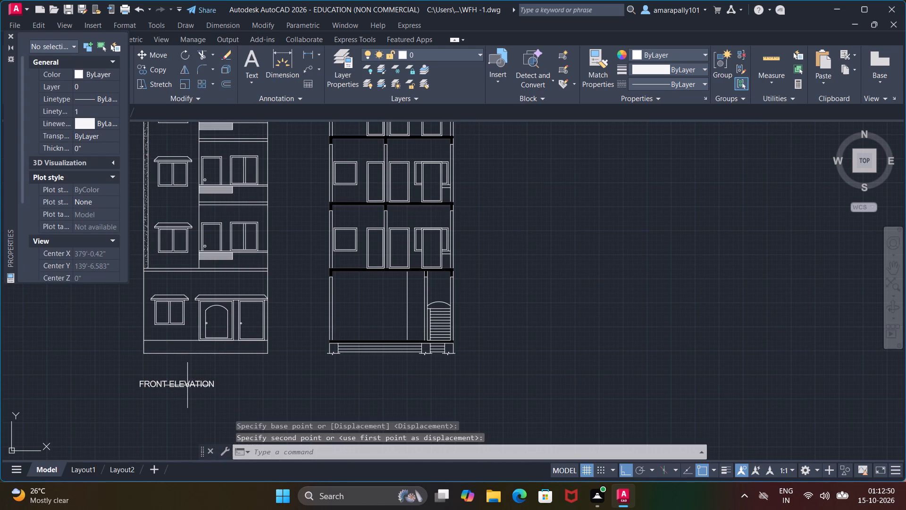
# Set the FRONT ELEVATION text's height to 1.5' in its properties and close them.
pyautogui.click(187, 385)
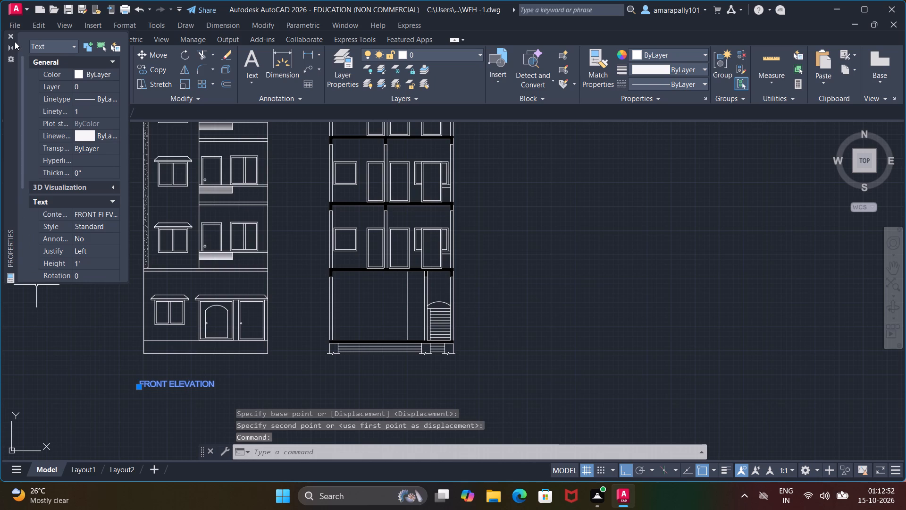
pyautogui.click(13, 36)
pyautogui.scroll(-2, 170, 385)
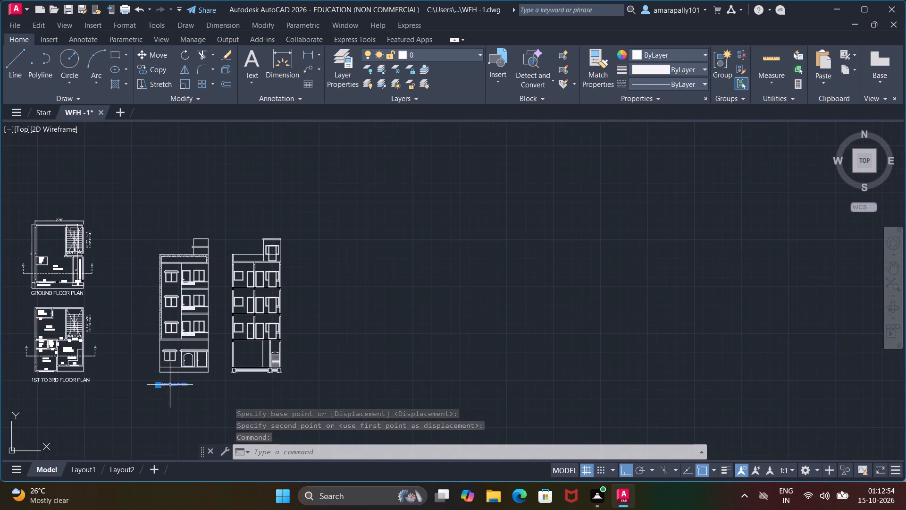
pyautogui.scroll(2, 159, 398)
pyautogui.scroll(-1, 171, 370)
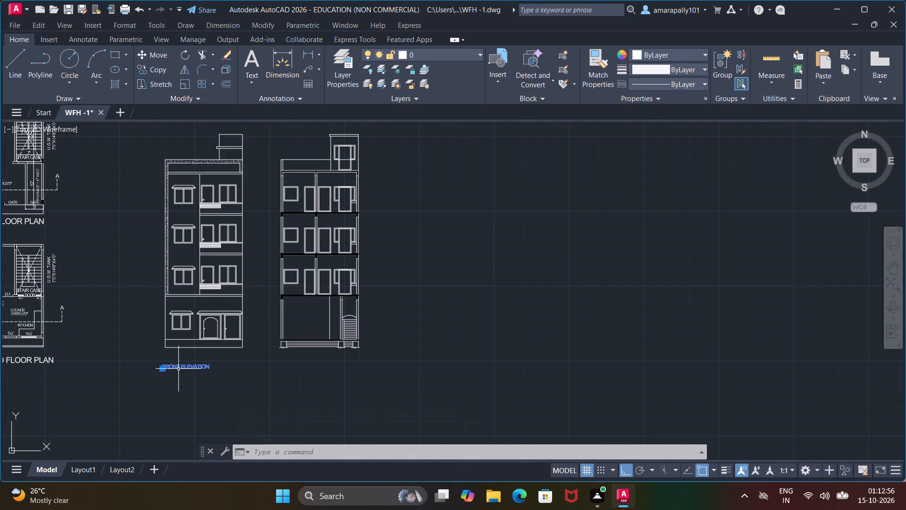
pyautogui.click(178, 369)
pyautogui.rightClick(166, 346)
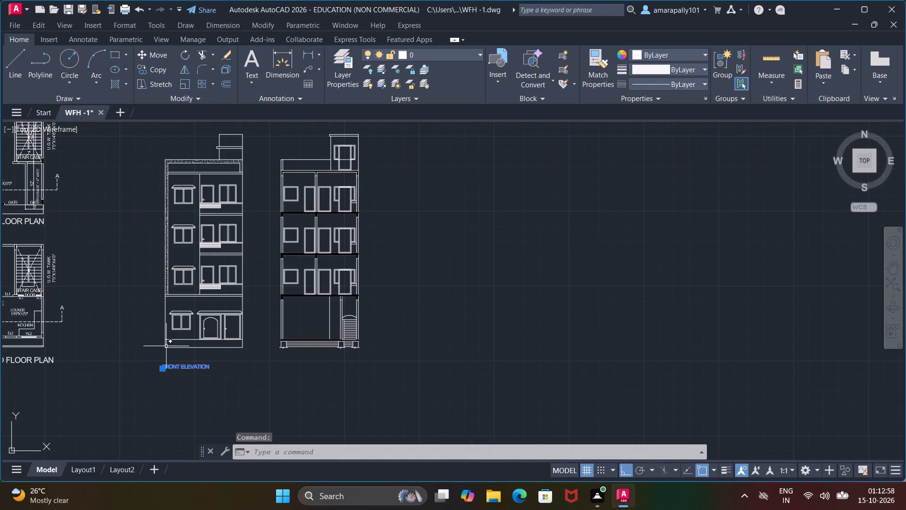
pyautogui.click(188, 331)
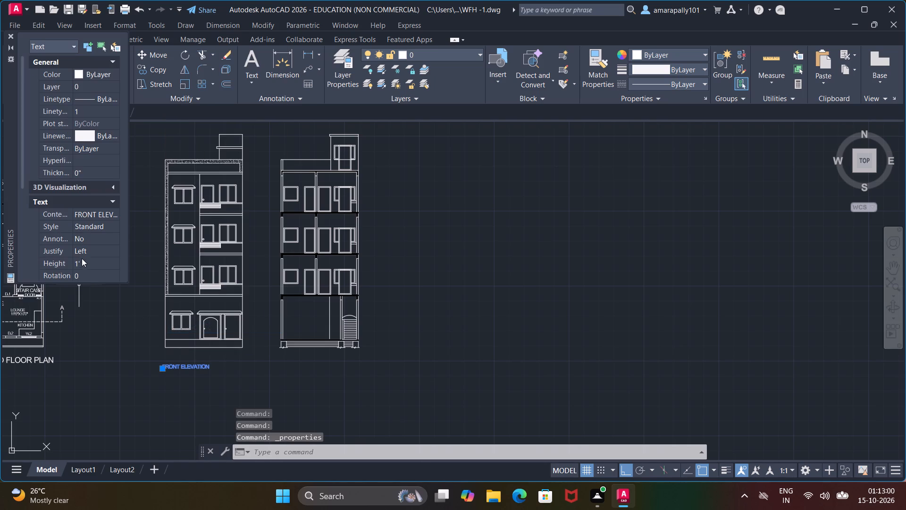
pyautogui.click(83, 261)
pyautogui.write('1.5')
pyautogui.press("'")
pyautogui.press('Return')
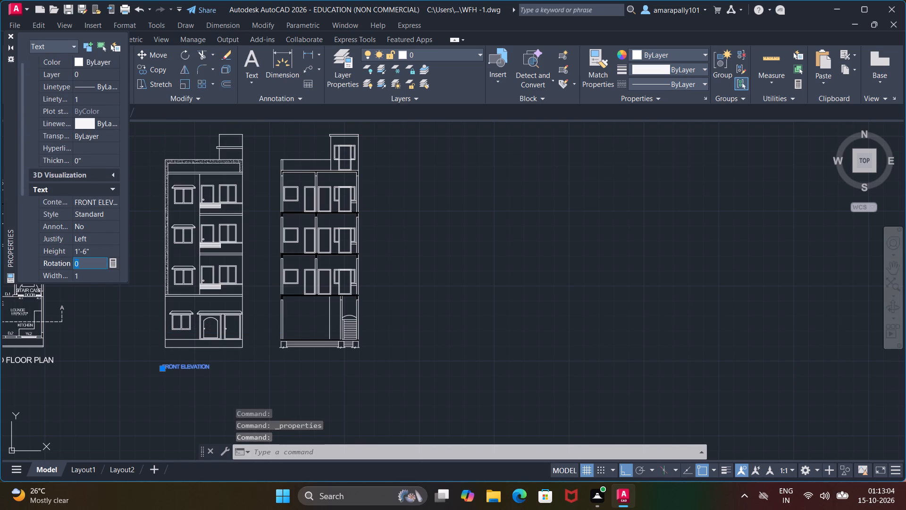
pyautogui.press('Escape')
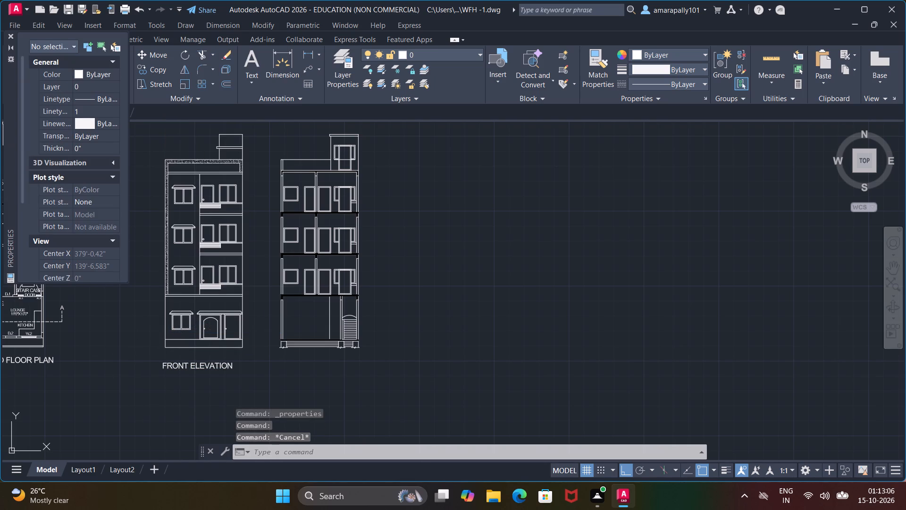
pyautogui.click(10, 36)
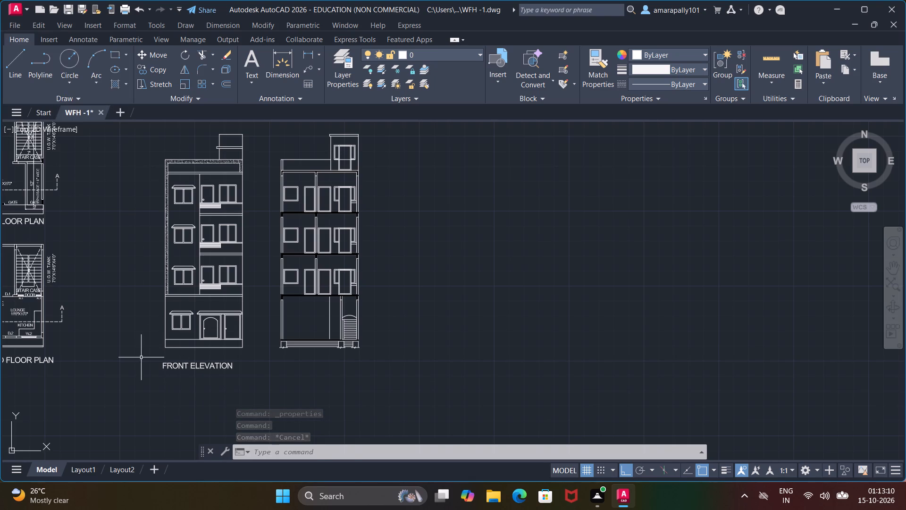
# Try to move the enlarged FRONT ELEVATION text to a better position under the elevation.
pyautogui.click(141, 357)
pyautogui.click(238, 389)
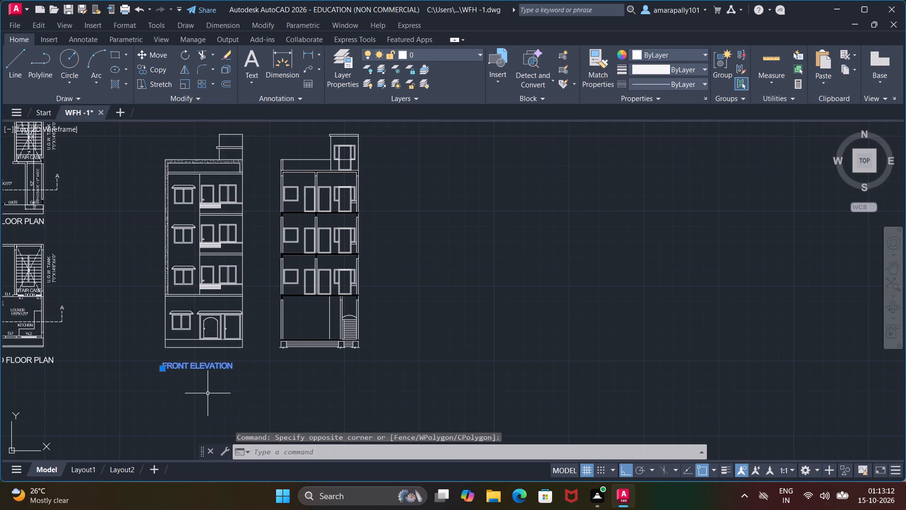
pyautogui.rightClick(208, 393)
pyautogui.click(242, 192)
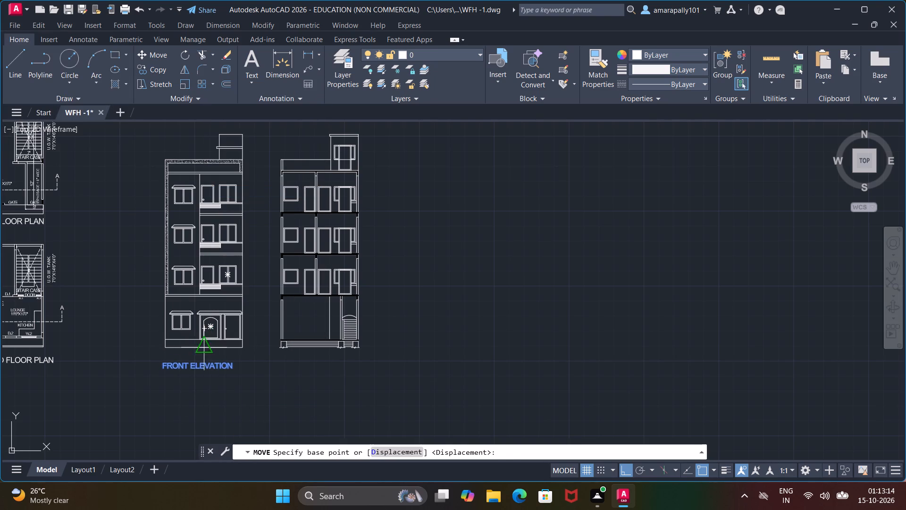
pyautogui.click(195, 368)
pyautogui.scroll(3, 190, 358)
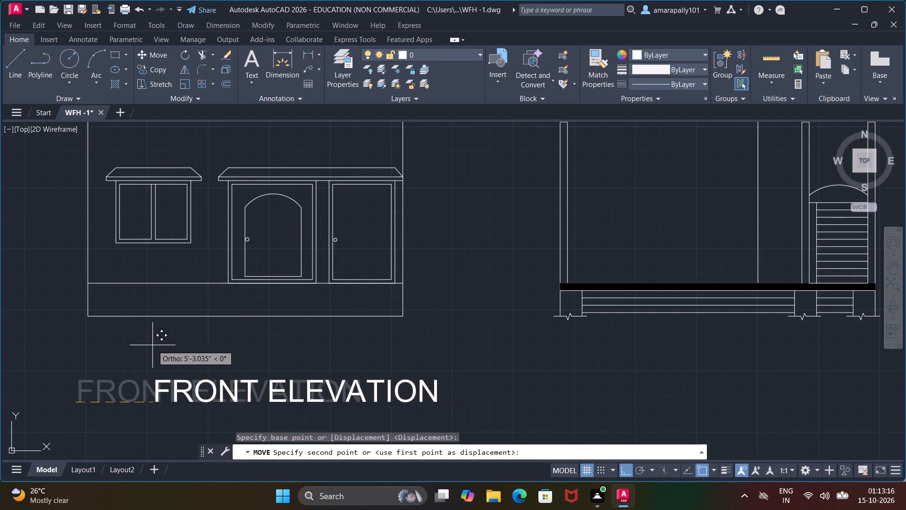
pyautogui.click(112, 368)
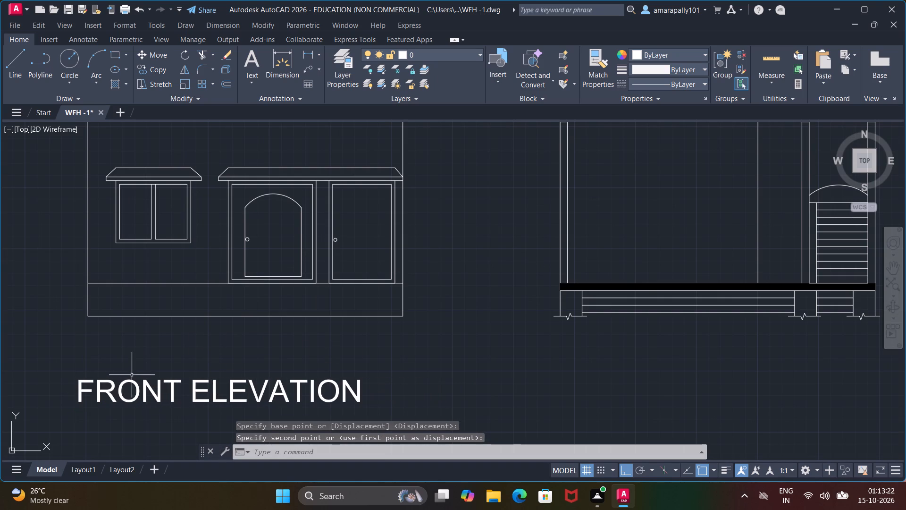
# Move the FRONT ELEVATION text straight up by about 2'-8", closer to the elevation's base.
pyautogui.click(47, 367)
pyautogui.click(359, 407)
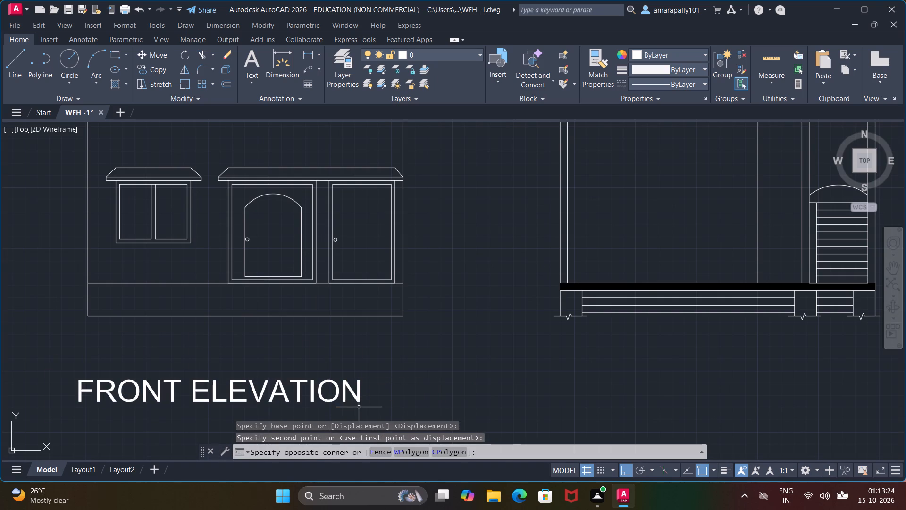
pyautogui.click(231, 391)
pyautogui.rightClick(216, 403)
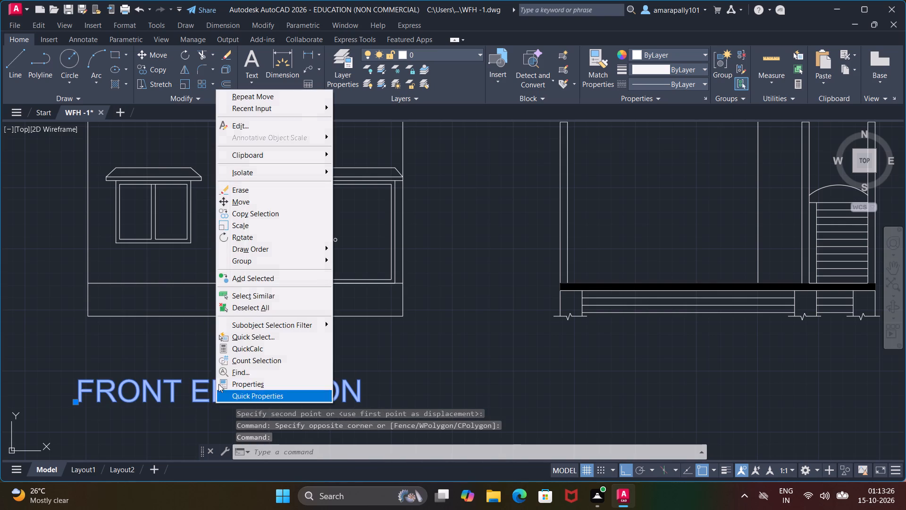
pyautogui.click(243, 204)
pyautogui.click(177, 403)
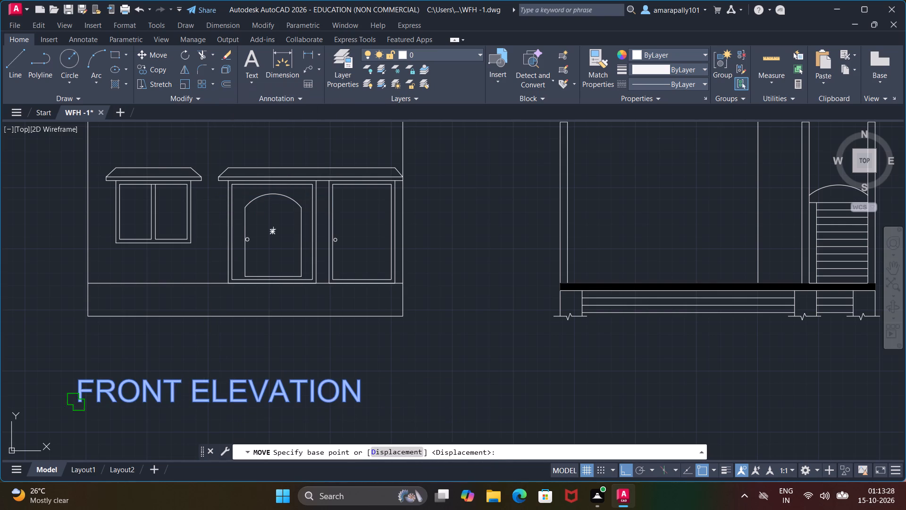
pyautogui.click(114, 364)
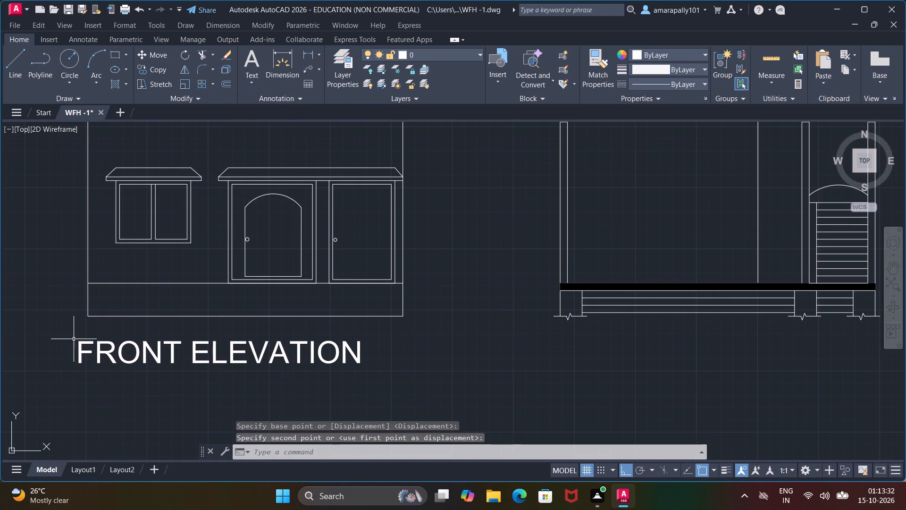
# Move the FRONT ELEVATION text horizontally to the right so it is roughly centred beneath the elevation.
pyautogui.click(73, 339)
pyautogui.click(124, 374)
pyautogui.click(141, 362)
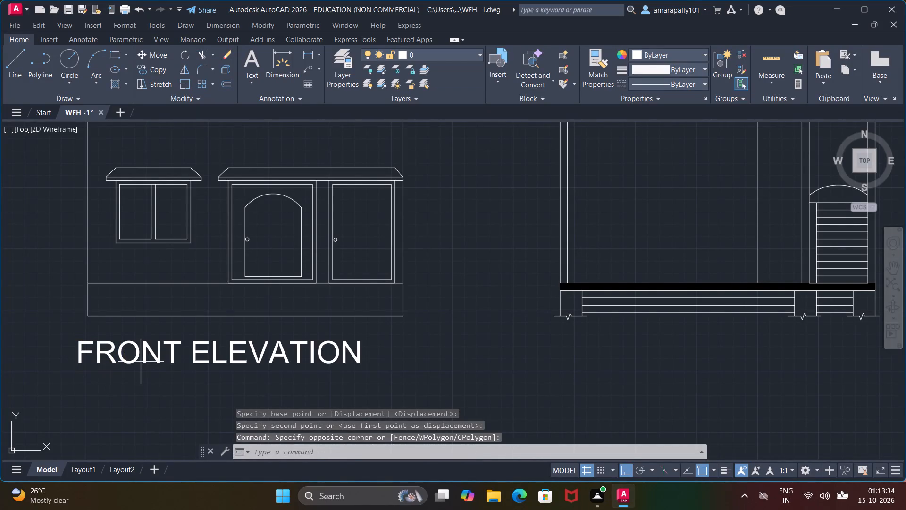
pyautogui.click(140, 362)
pyautogui.click(134, 359)
pyautogui.rightClick(134, 366)
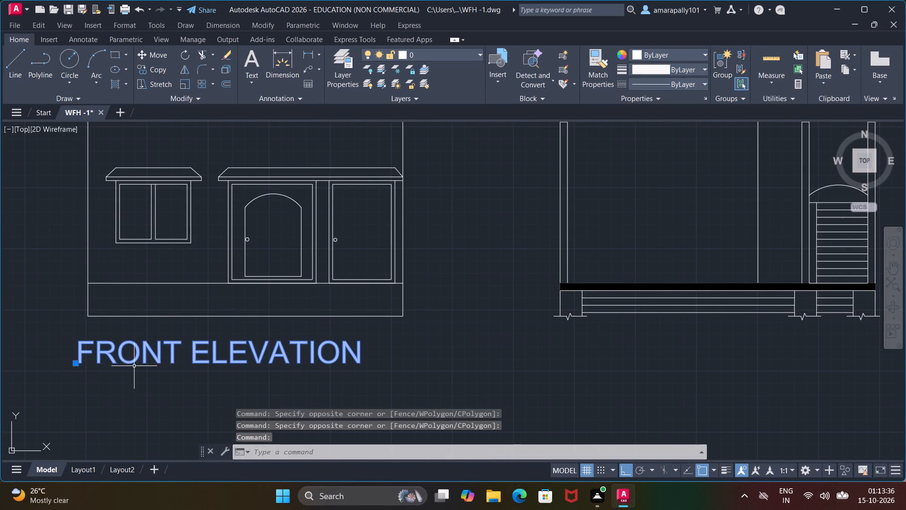
pyautogui.click(185, 163)
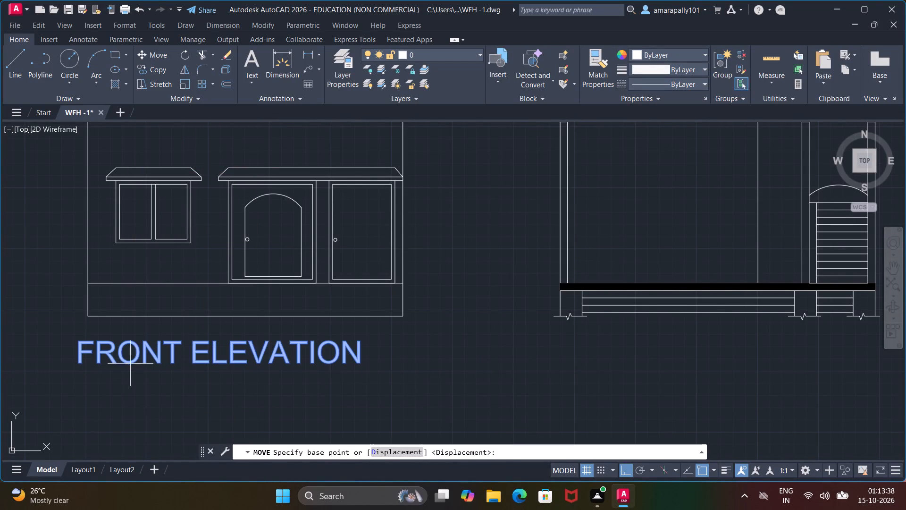
pyautogui.click(133, 359)
pyautogui.click(162, 351)
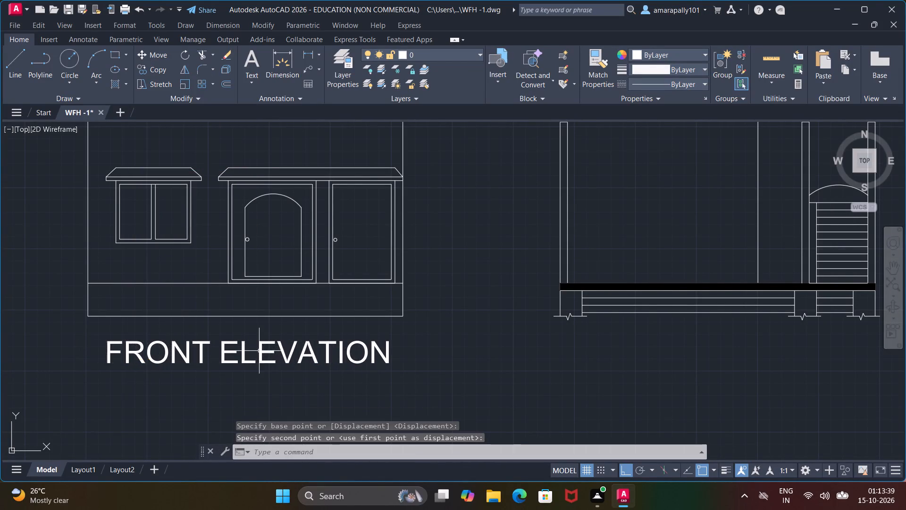
pyautogui.scroll(-3, 273, 351)
pyautogui.press('Escape')
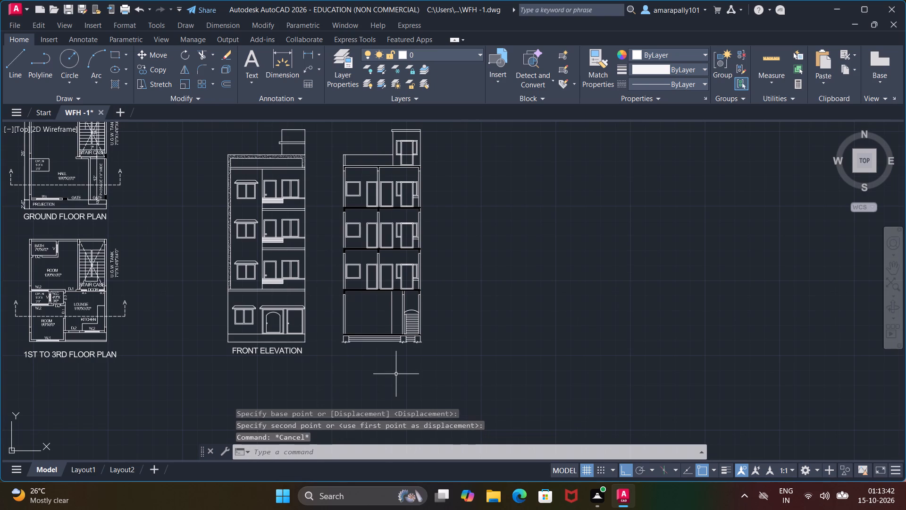
pyautogui.press('Escape')
pyautogui.press('Escape')
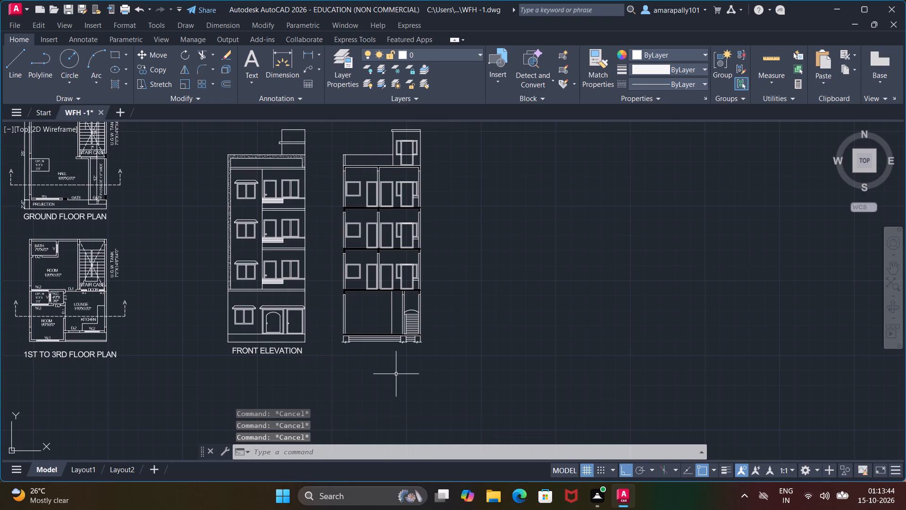
# Add the single-line text SECTION AT A-A below the section's left footing, 1.5' high with a 270° rotation.
pyautogui.write('TEXT')
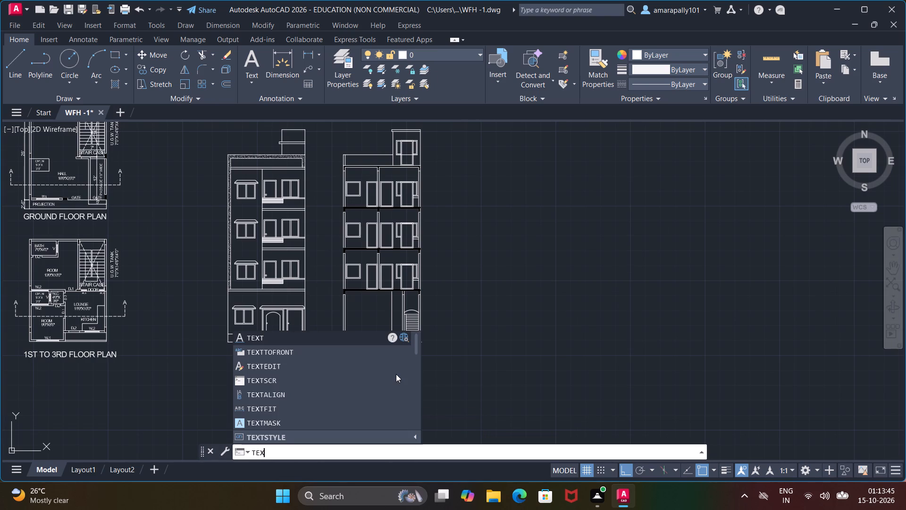
pyautogui.press('Return')
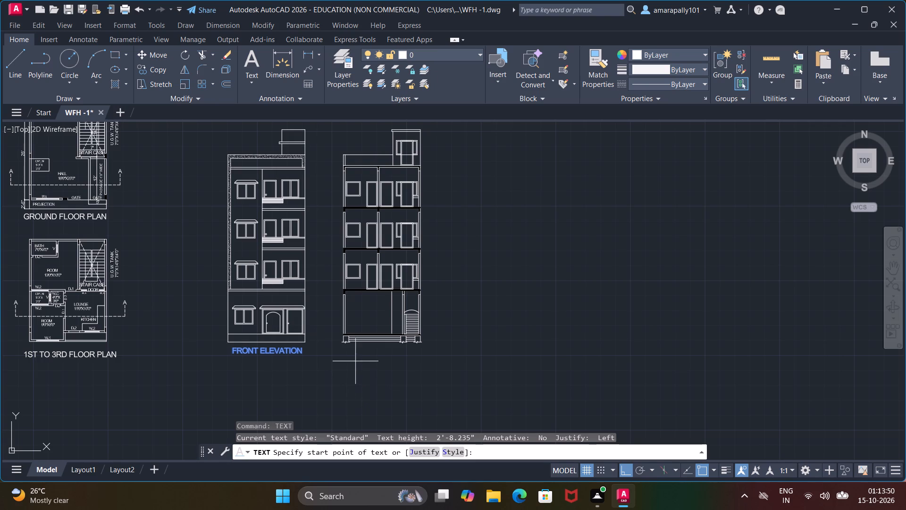
pyautogui.click(348, 351)
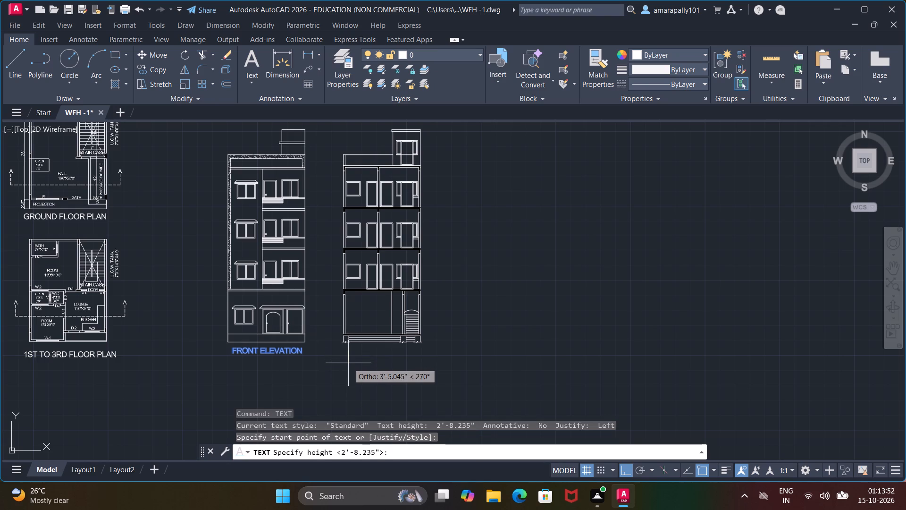
pyautogui.scroll(3, 348, 363)
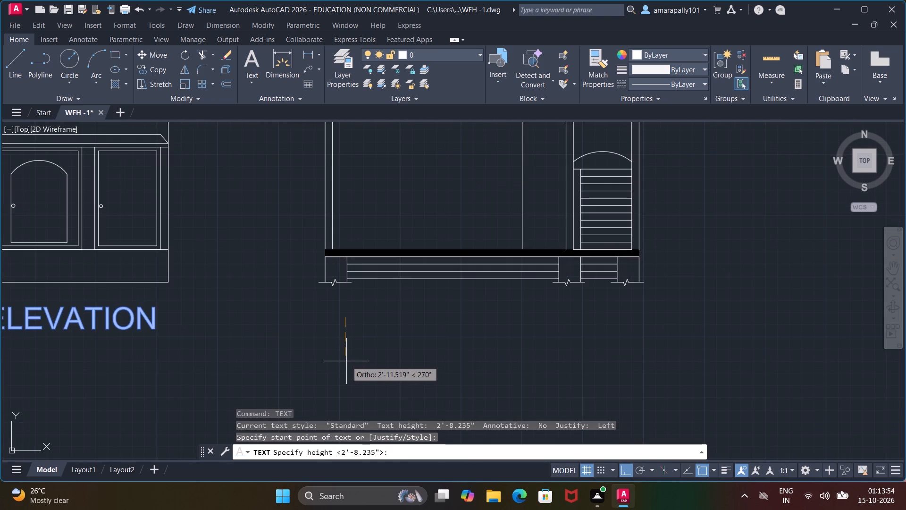
pyautogui.write("1.5'")
pyautogui.press('Return')
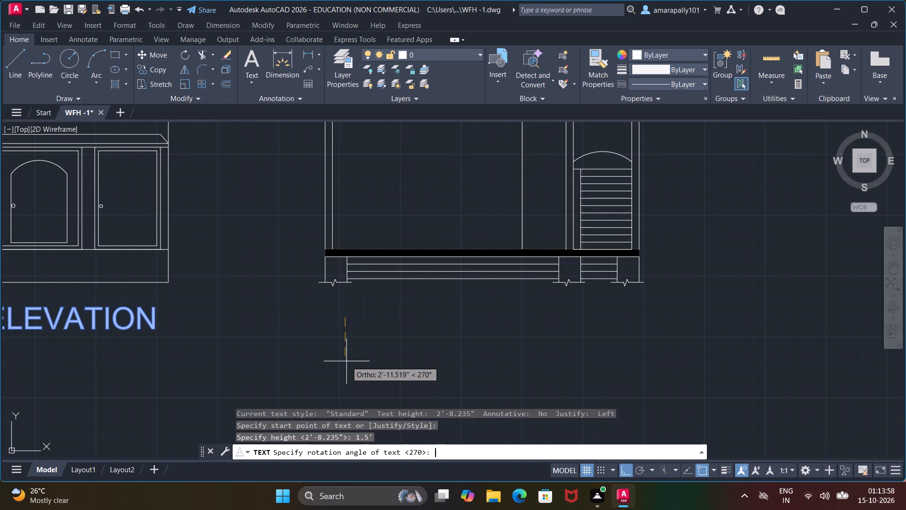
pyautogui.click(346, 361)
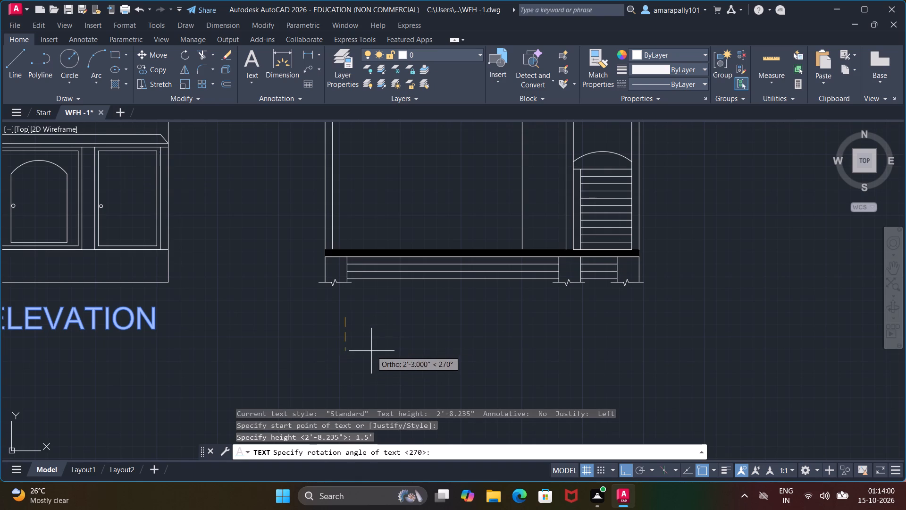
pyautogui.click(363, 354)
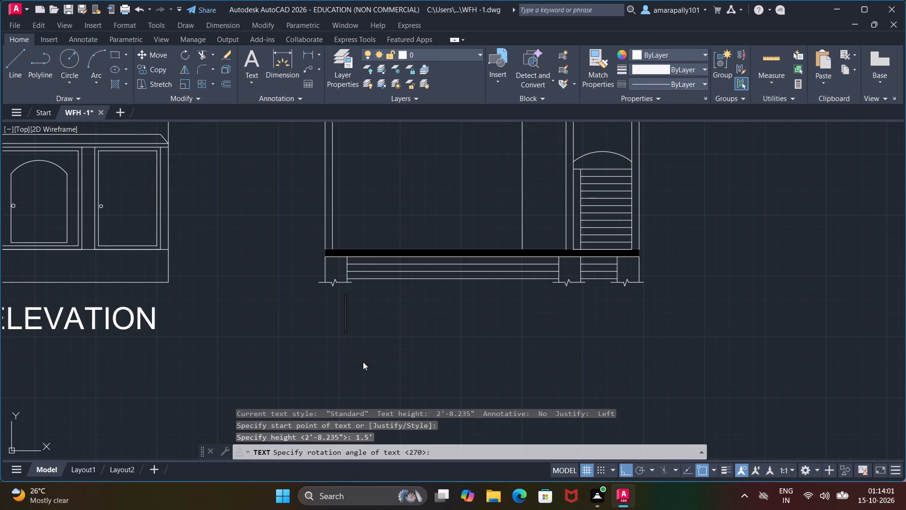
pyautogui.write('SECTION')
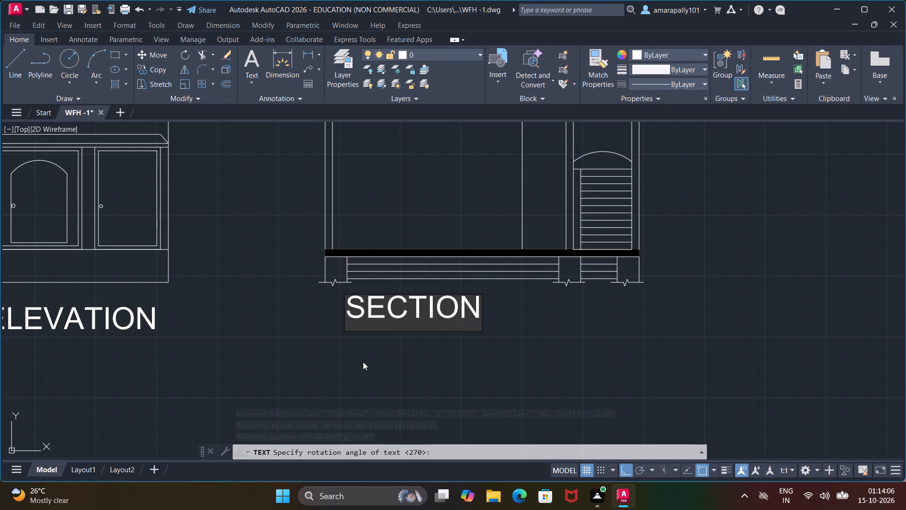
pyautogui.press('space')
pyautogui.press('a')
pyautogui.write('T A')
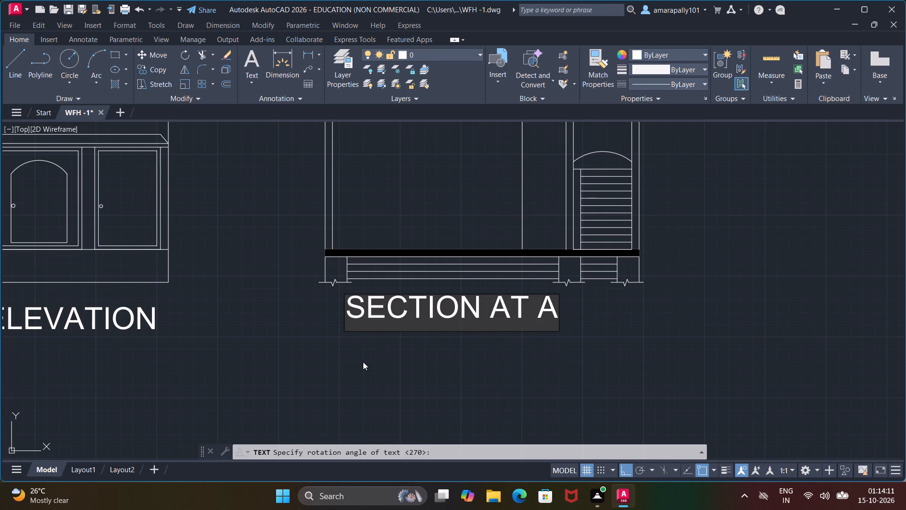
pyautogui.write('-A')
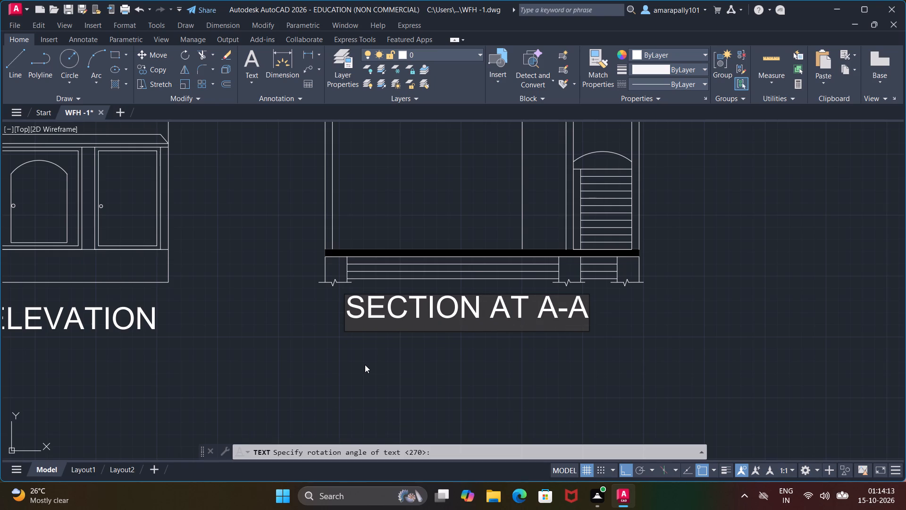
pyautogui.click(365, 365)
pyautogui.press('Escape')
# Rotate the vertical SECTION AT A-A text by 90° so it reads horizontally beneath the section.
pyautogui.click(352, 357)
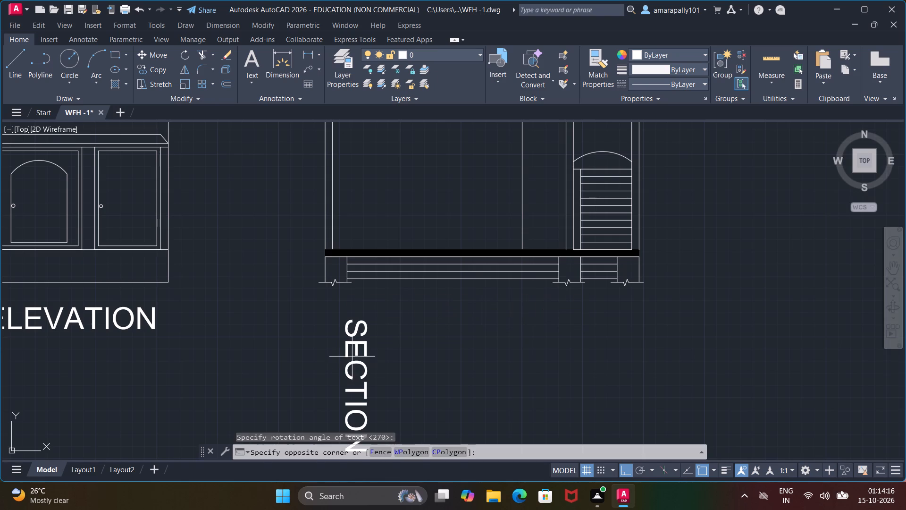
pyautogui.doubleClick(357, 350)
pyautogui.click(353, 333)
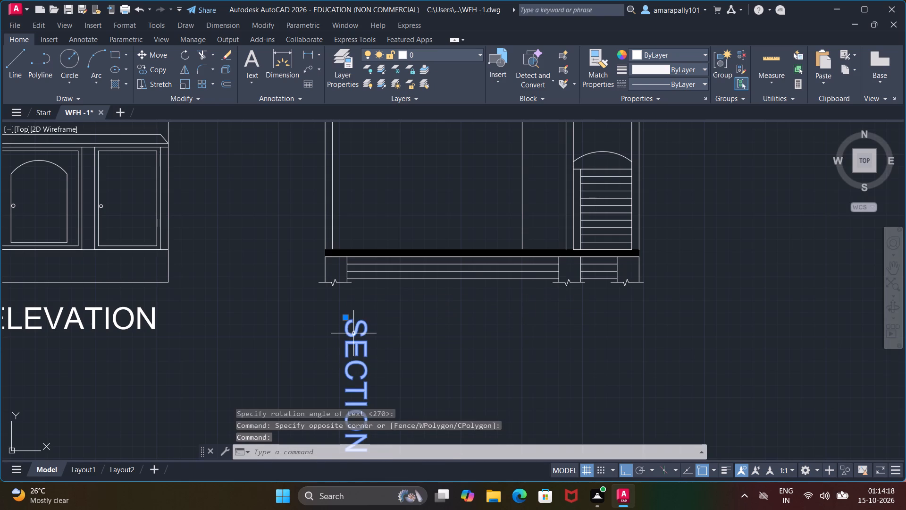
pyautogui.rightClick(353, 333)
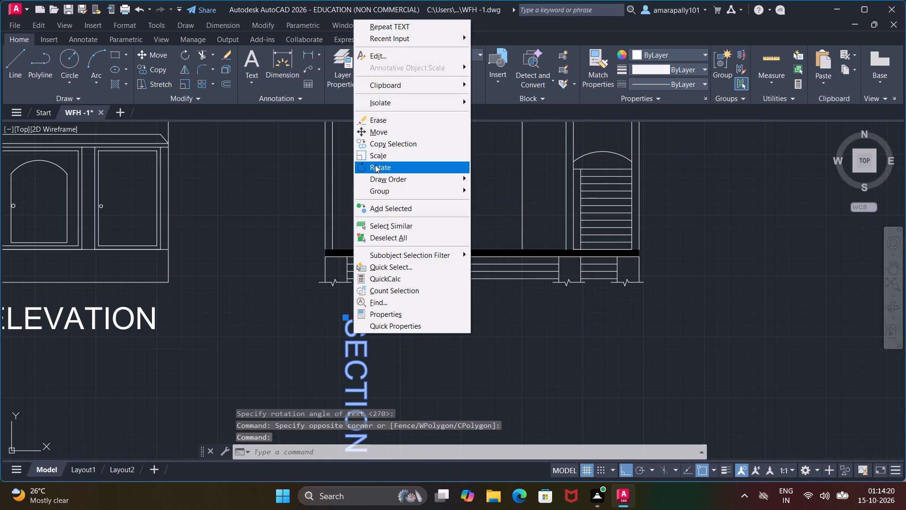
pyautogui.click(375, 165)
pyautogui.click(365, 333)
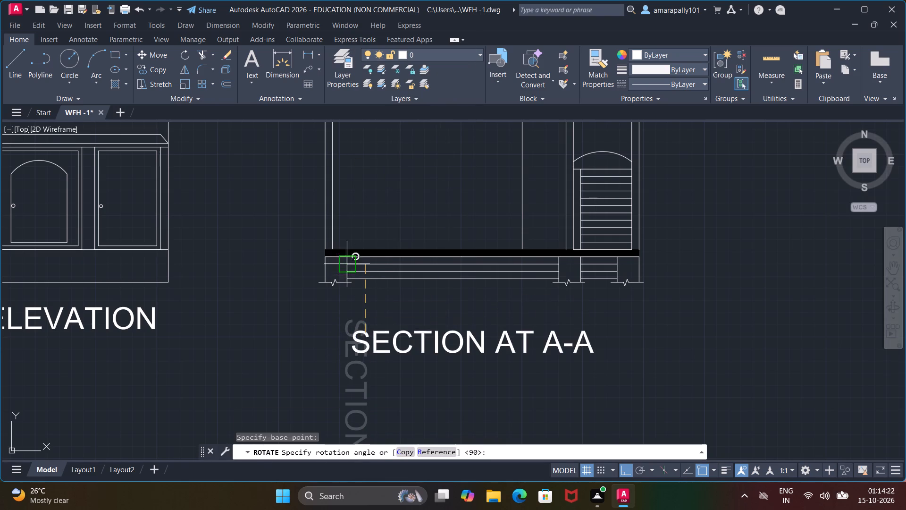
pyautogui.click(449, 212)
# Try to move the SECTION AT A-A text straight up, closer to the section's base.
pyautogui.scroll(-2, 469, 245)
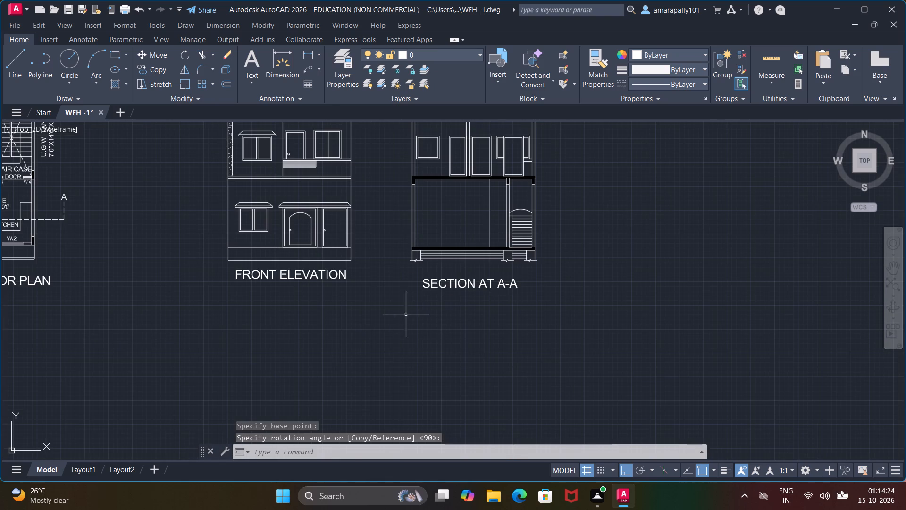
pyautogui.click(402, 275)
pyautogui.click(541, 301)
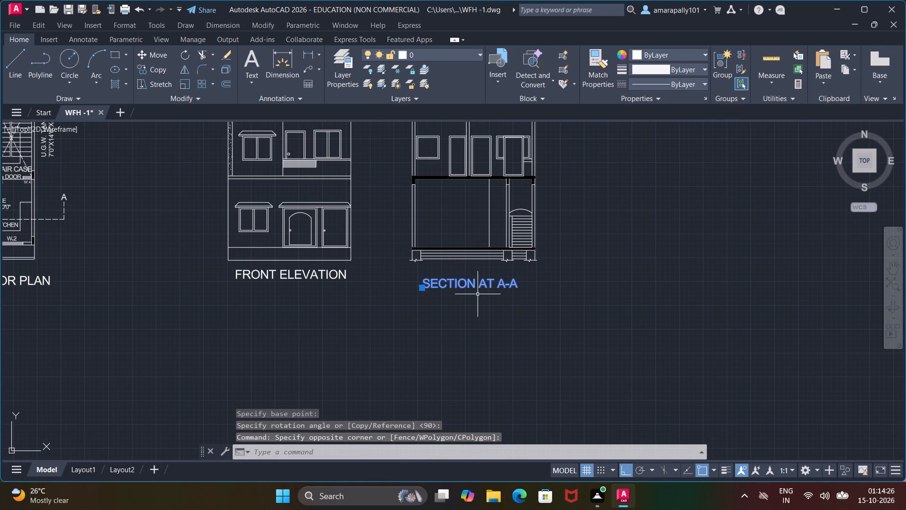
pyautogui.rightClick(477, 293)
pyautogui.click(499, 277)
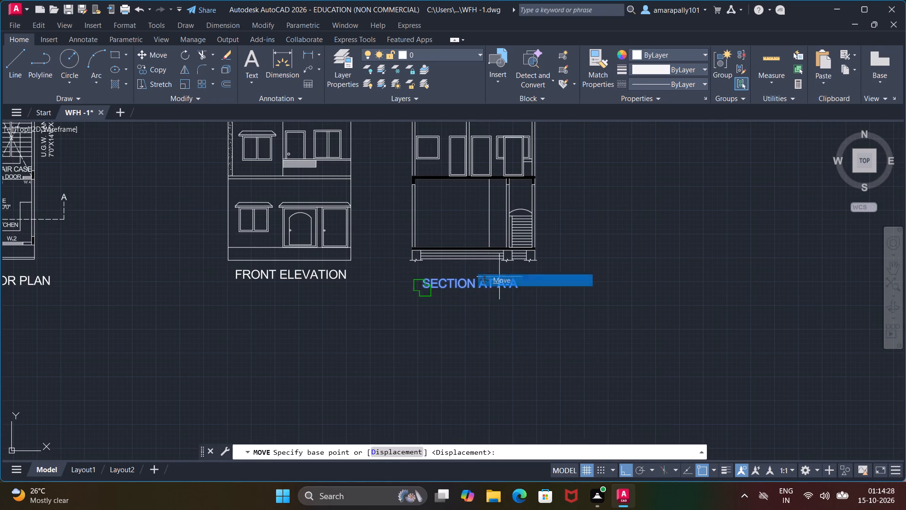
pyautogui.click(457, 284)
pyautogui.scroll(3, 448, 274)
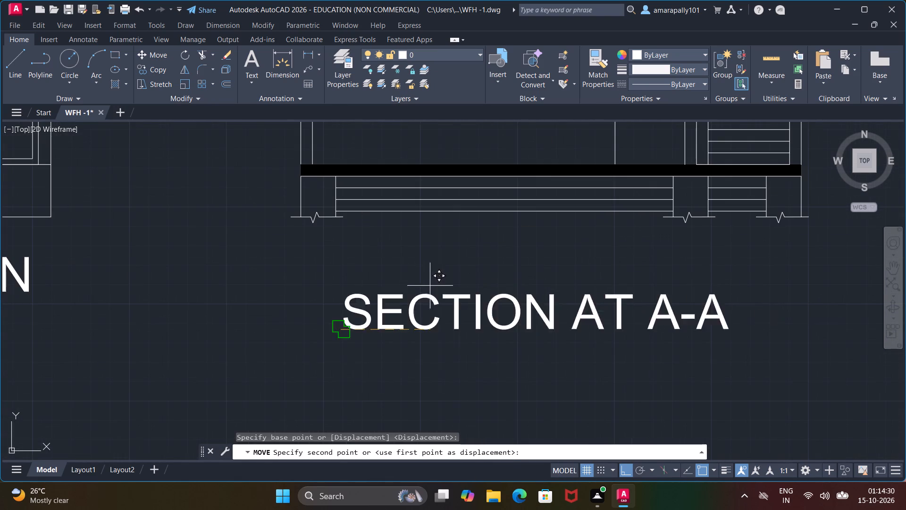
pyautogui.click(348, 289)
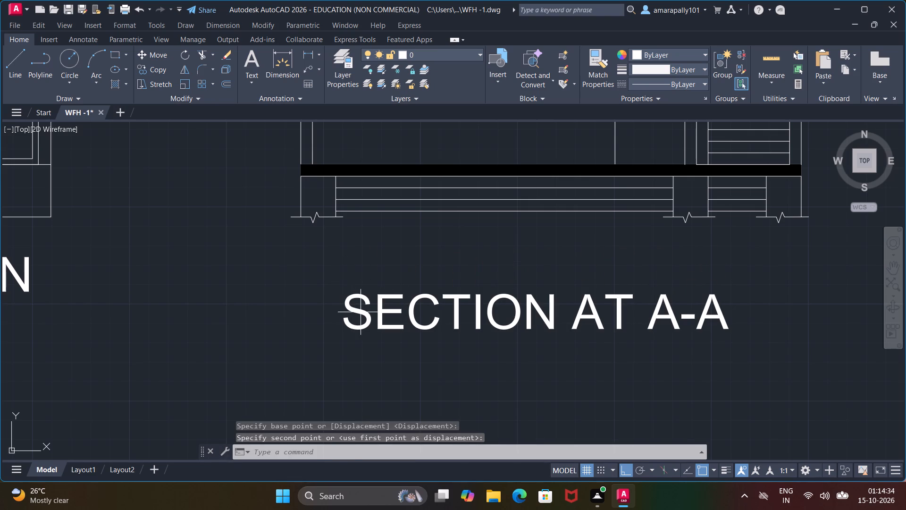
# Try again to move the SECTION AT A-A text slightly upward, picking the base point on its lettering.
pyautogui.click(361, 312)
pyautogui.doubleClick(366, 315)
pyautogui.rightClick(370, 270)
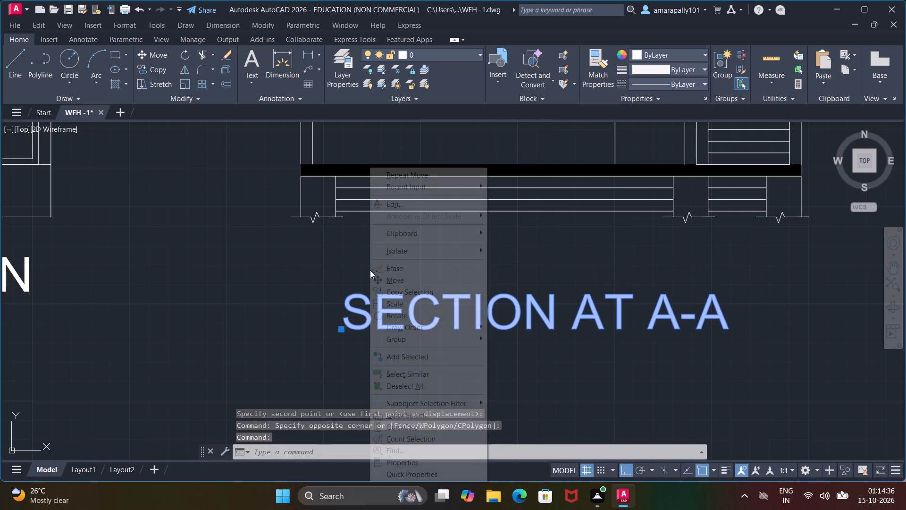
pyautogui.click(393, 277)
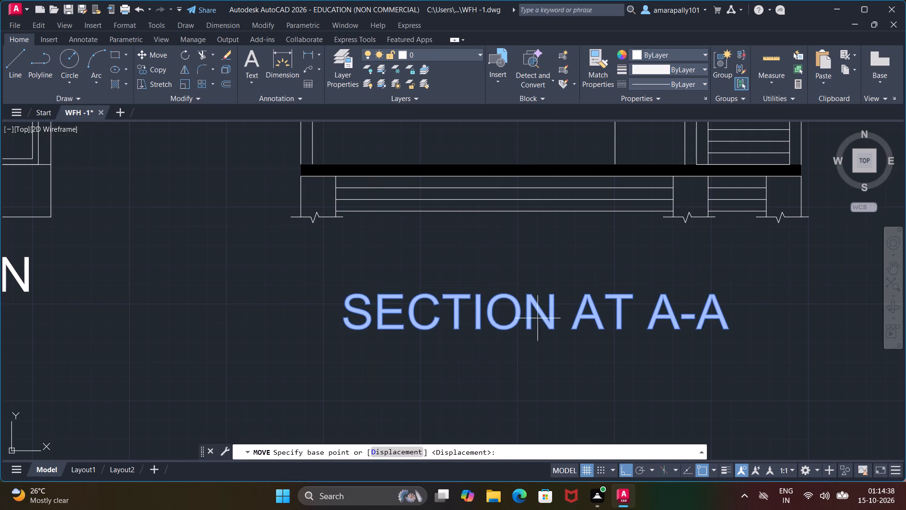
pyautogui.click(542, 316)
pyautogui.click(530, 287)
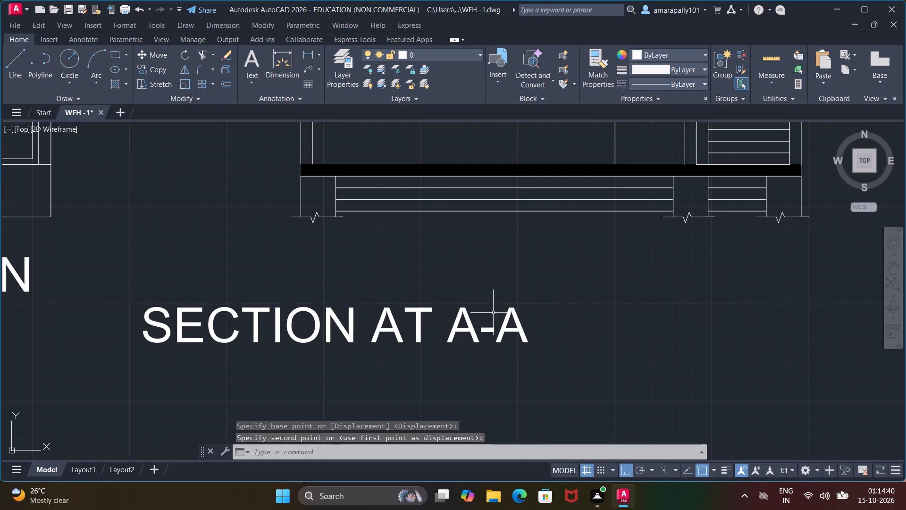
# Move the SECTION AT A-A text, with Ortho off, to roughly centred beneath the section and level with the FRONT ELEVATION title.
pyautogui.click(111, 276)
pyautogui.click(588, 364)
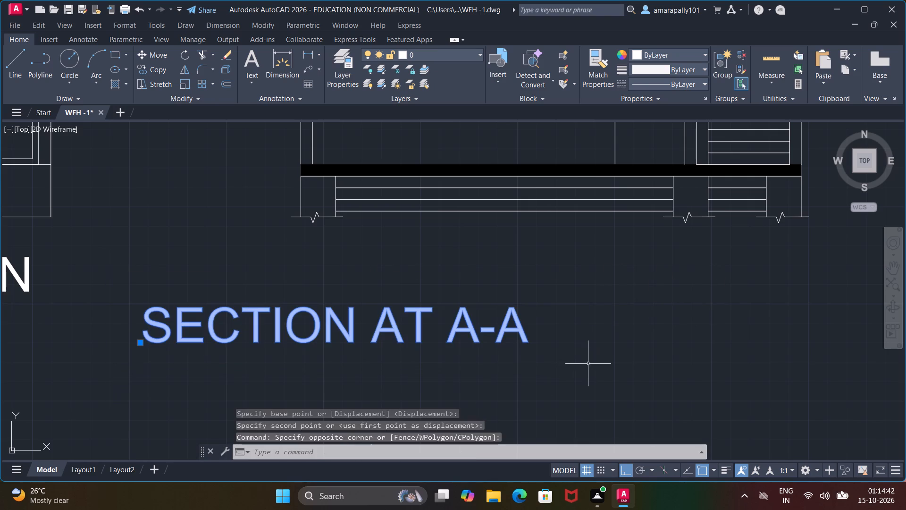
pyautogui.rightClick(544, 364)
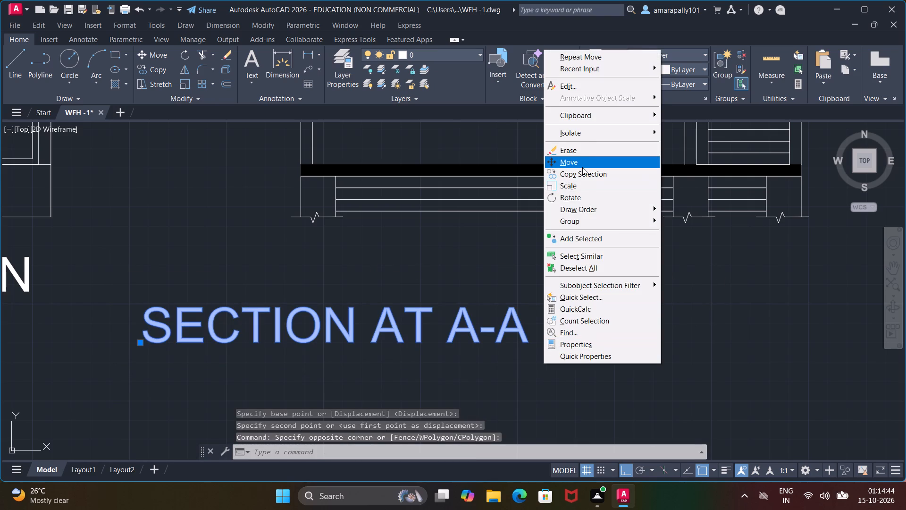
pyautogui.click(582, 167)
pyautogui.click(331, 325)
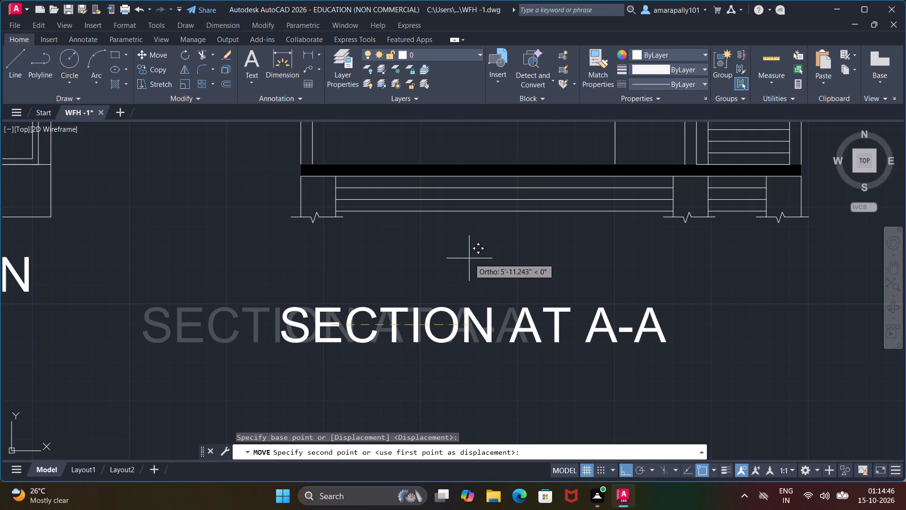
pyautogui.press('F8')
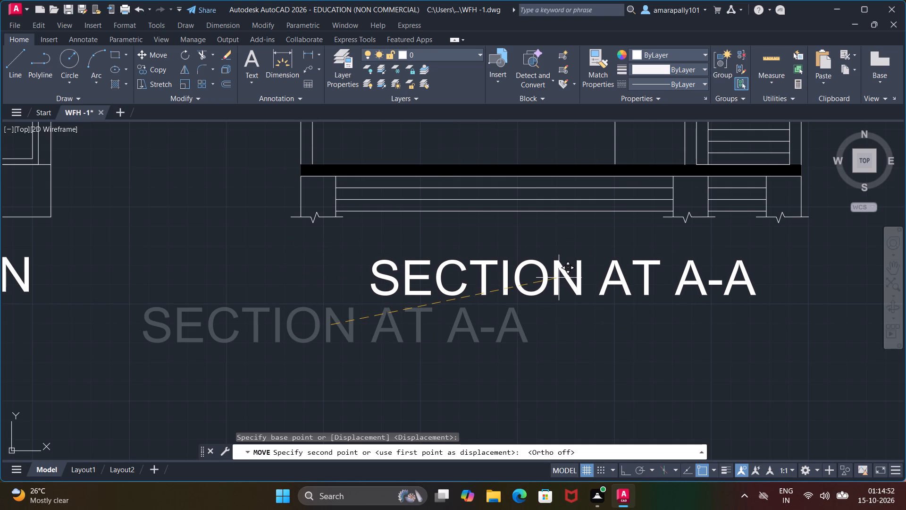
pyautogui.click(559, 275)
pyautogui.press('Escape')
pyautogui.scroll(-4, 567, 290)
pyautogui.press('Escape')
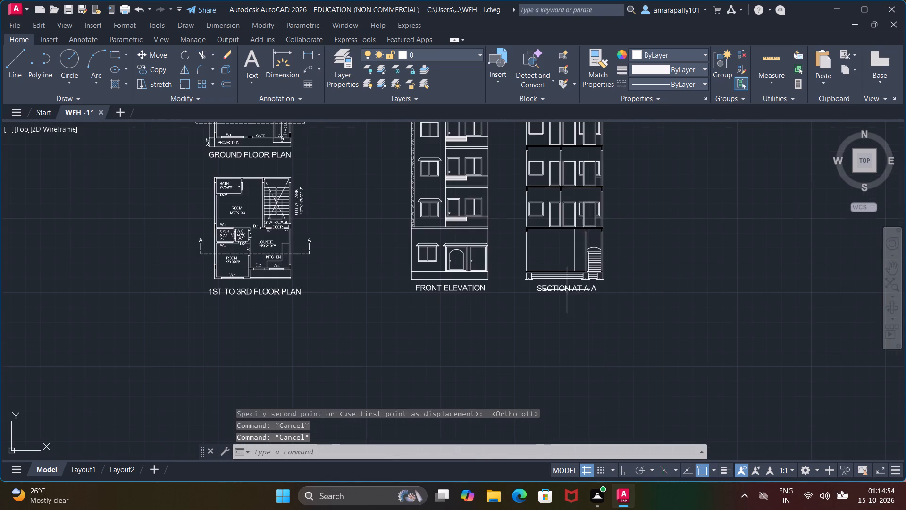
pyautogui.press('Escape')
pyautogui.press('Escape')
# Draw a horizontal line, with Ortho on, about 9'-10.5" long from the section's outer base edge towards the front elevation.
pyautogui.scroll(-3, 551, 305)
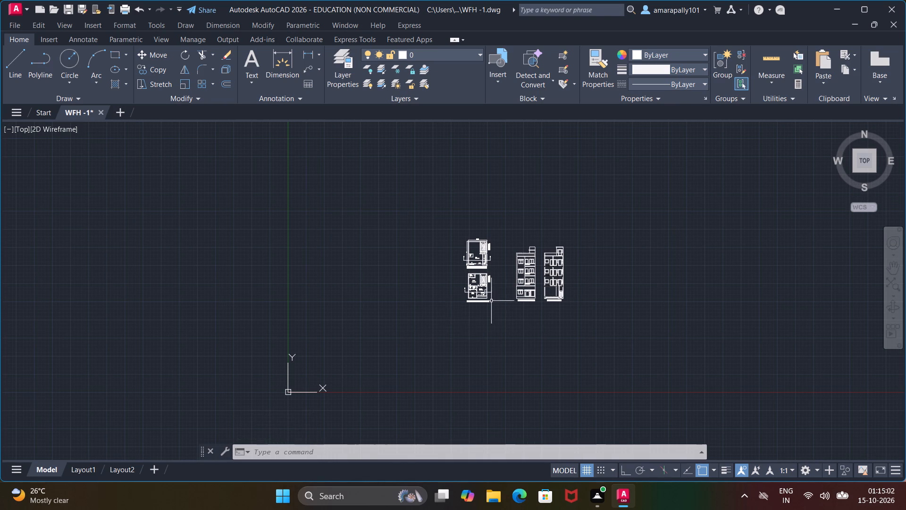
pyautogui.scroll(4, 537, 272)
pyautogui.moveTo(573, 359); pyautogui.dragTo(540, 187, button='middle')
pyautogui.scroll(1, 583, 280)
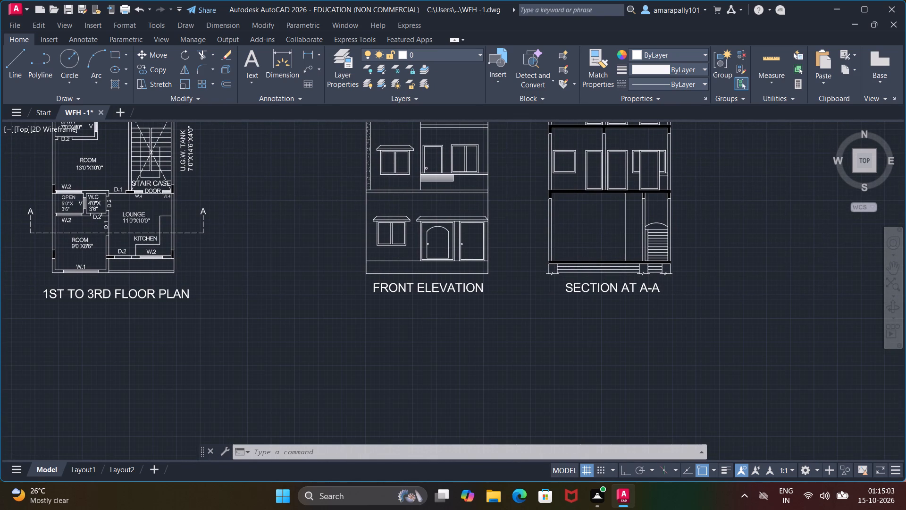
pyautogui.scroll(1, 583, 280)
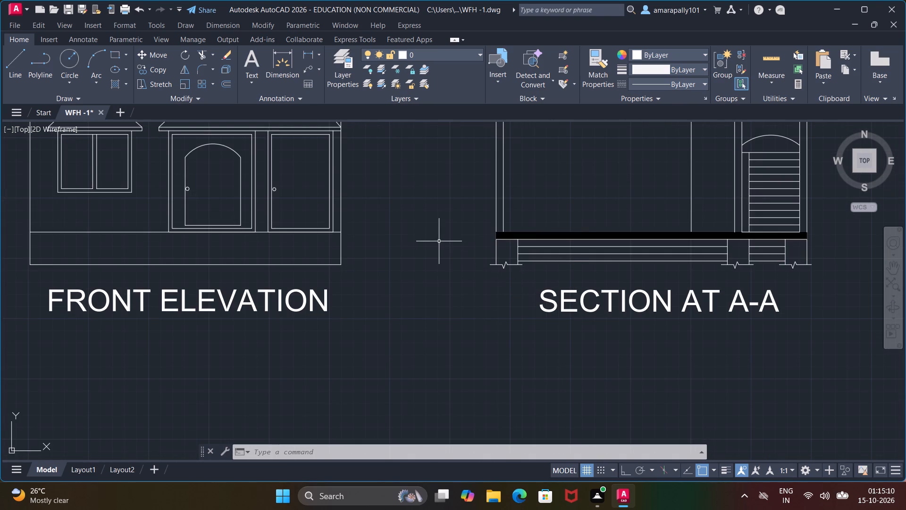
pyautogui.press('l')
pyautogui.press('Return')
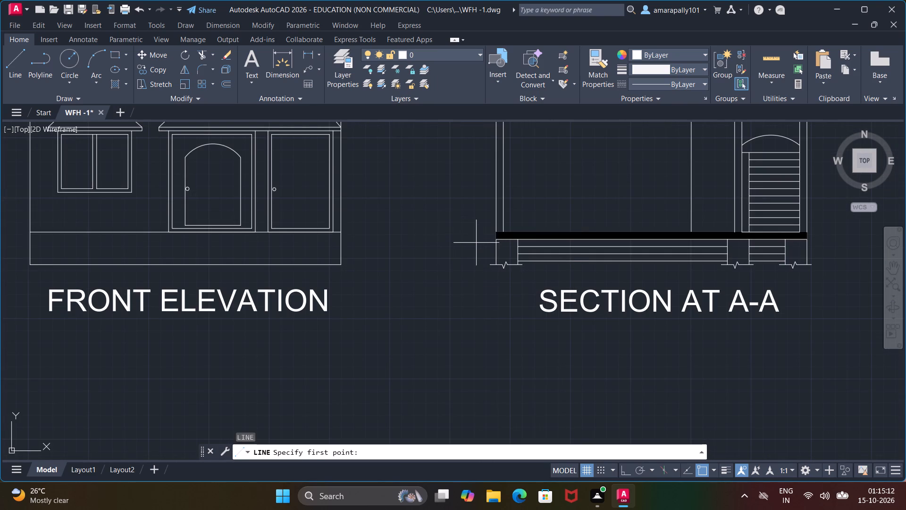
pyautogui.scroll(3, 489, 300)
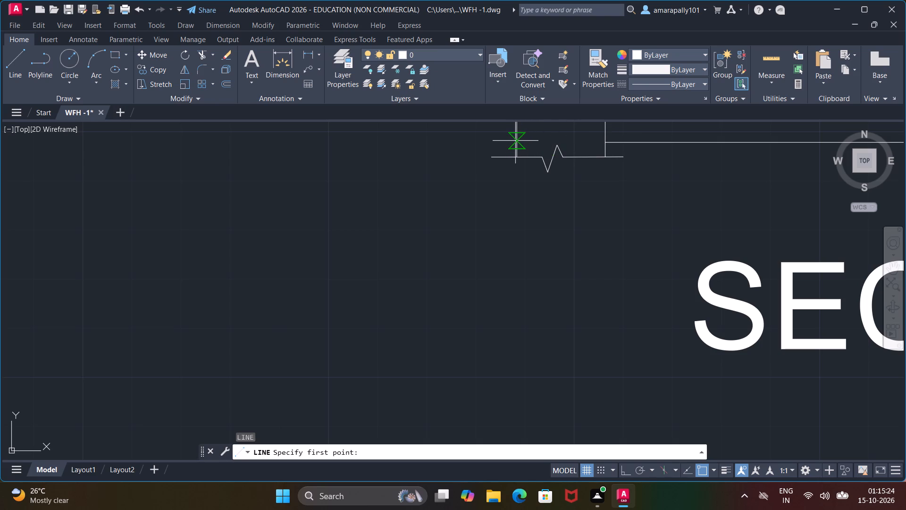
pyautogui.click(516, 145)
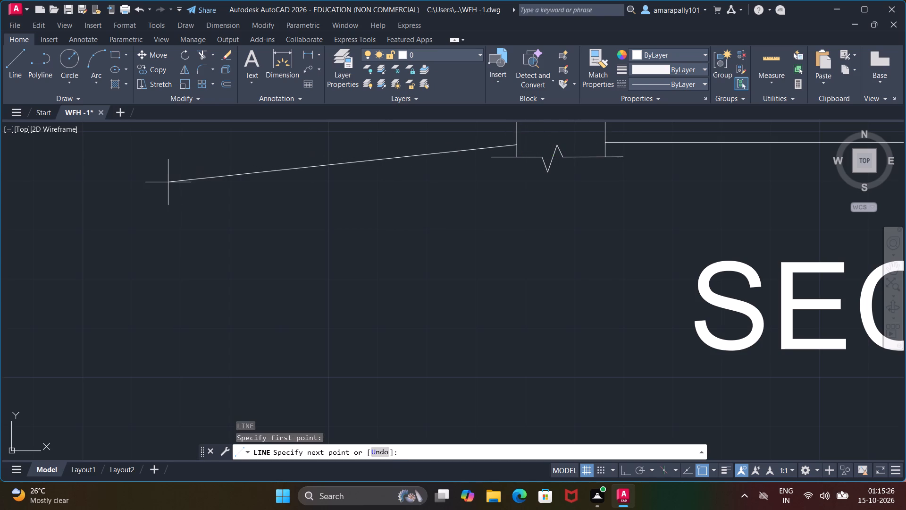
pyautogui.scroll(-3, 168, 182)
pyautogui.moveTo(175, 174); pyautogui.dragTo(279, 314, button='middle')
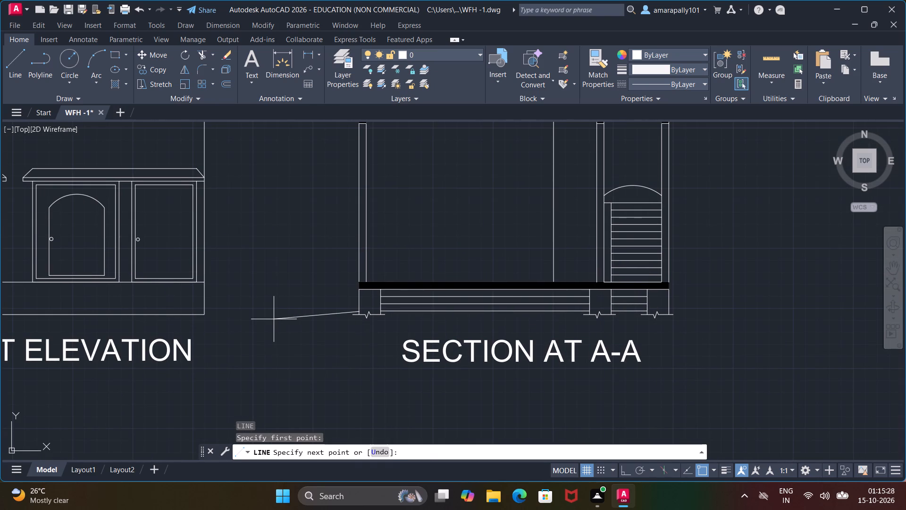
pyautogui.press('F8')
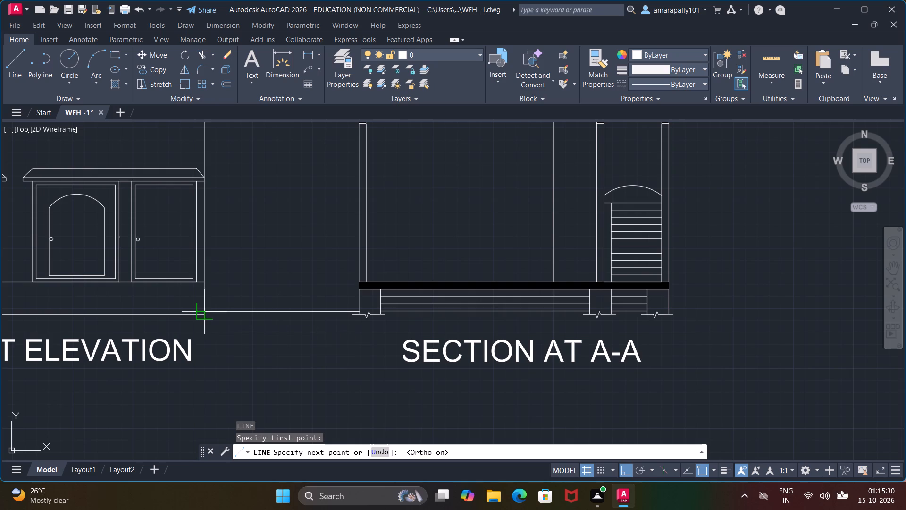
pyautogui.scroll(1, 201, 314)
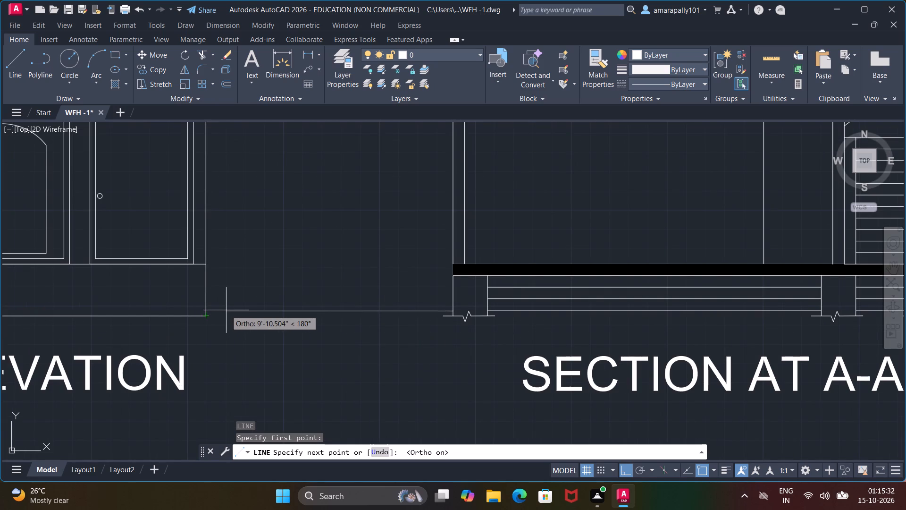
pyautogui.click(226, 310)
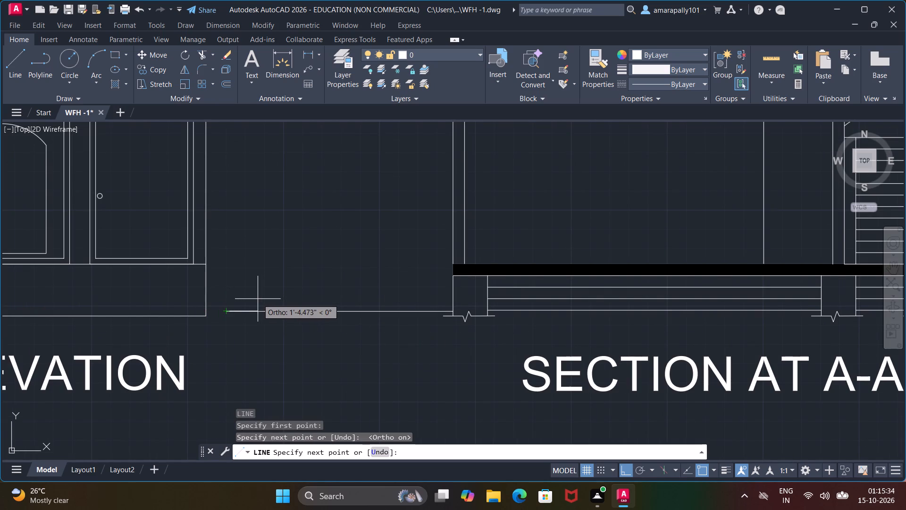
pyautogui.press('Escape')
pyautogui.press('Escape')
pyautogui.press('Escape')
pyautogui.press('Escape')
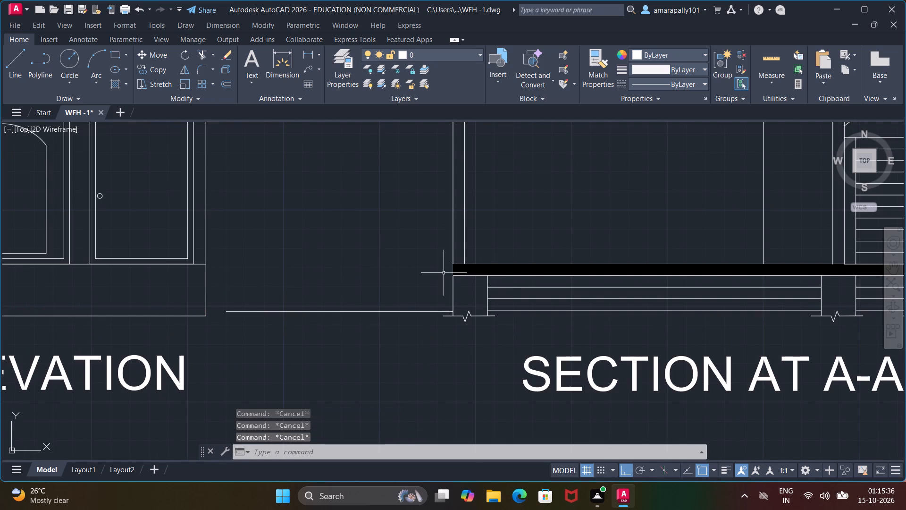
# Draw a second horizontal line about 10' long from the top corner of the section's ground-floor slab towards the front elevation.
pyautogui.press('l')
pyautogui.press('Return')
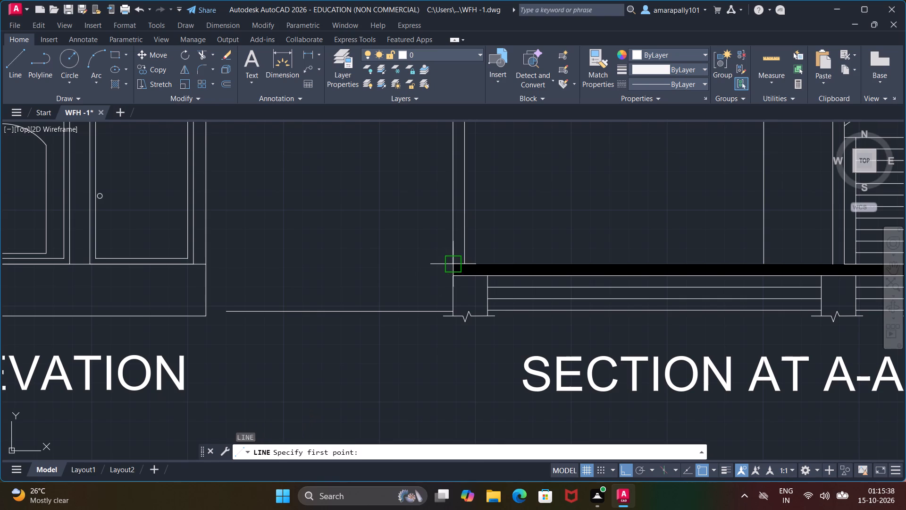
pyautogui.click(449, 262)
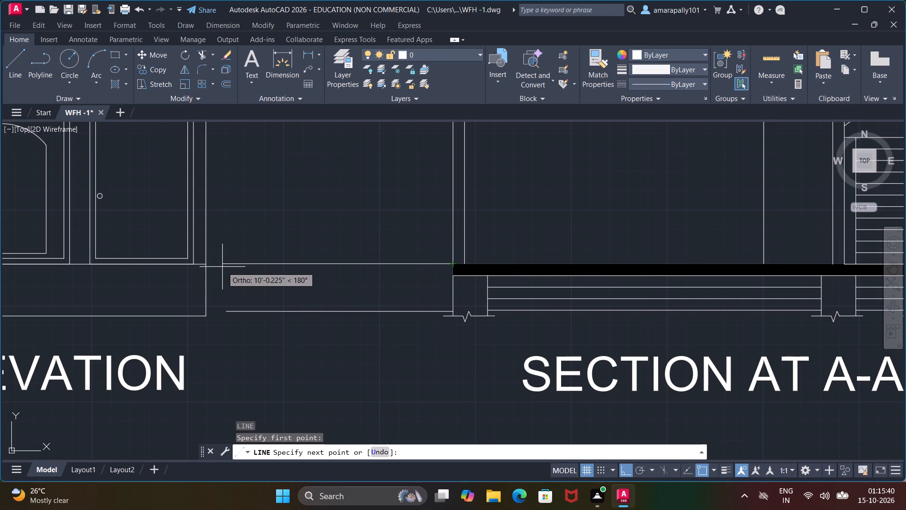
pyautogui.click(225, 264)
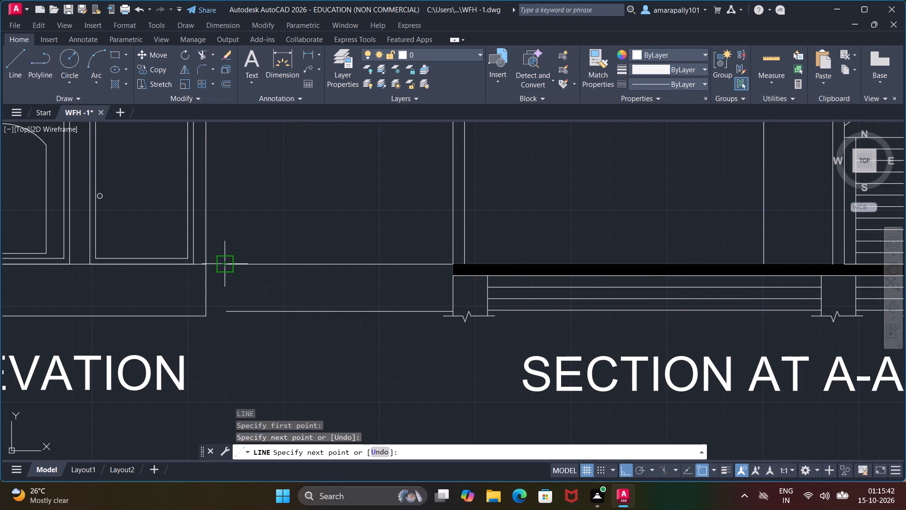
pyautogui.press('Escape')
pyautogui.press('Escape')
pyautogui.press('Escape')
pyautogui.press('Escape')
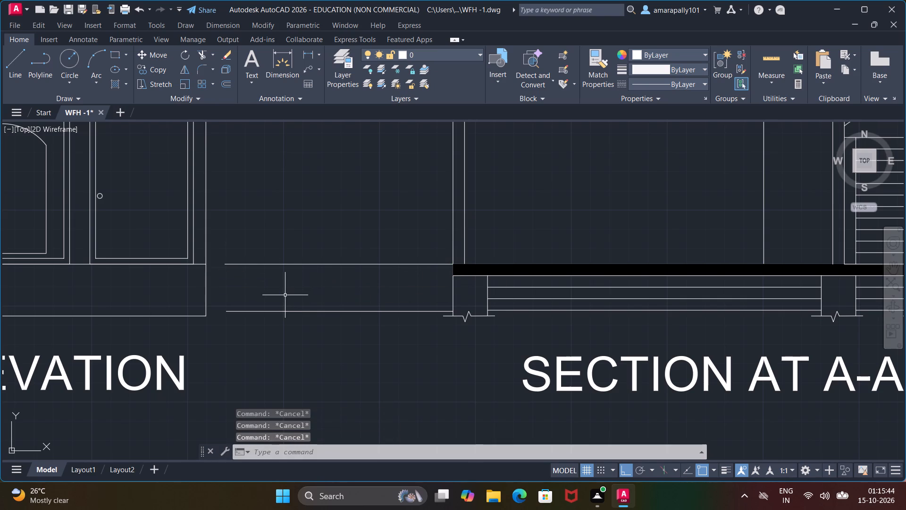
# Add single-line text G.L, 8" high and rotated 270°, between the two lines near their free ends.
pyautogui.press('t')
pyautogui.write('EC')
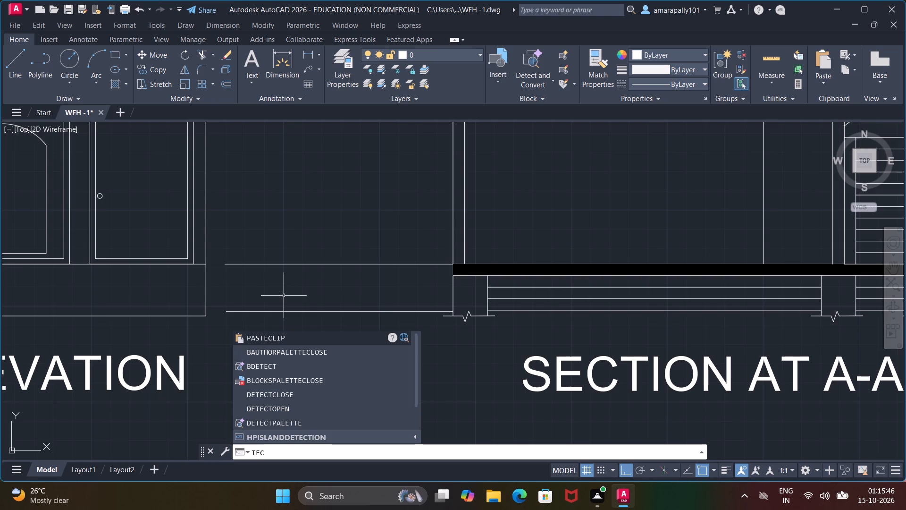
pyautogui.press('BackSpace')
pyautogui.write('XT')
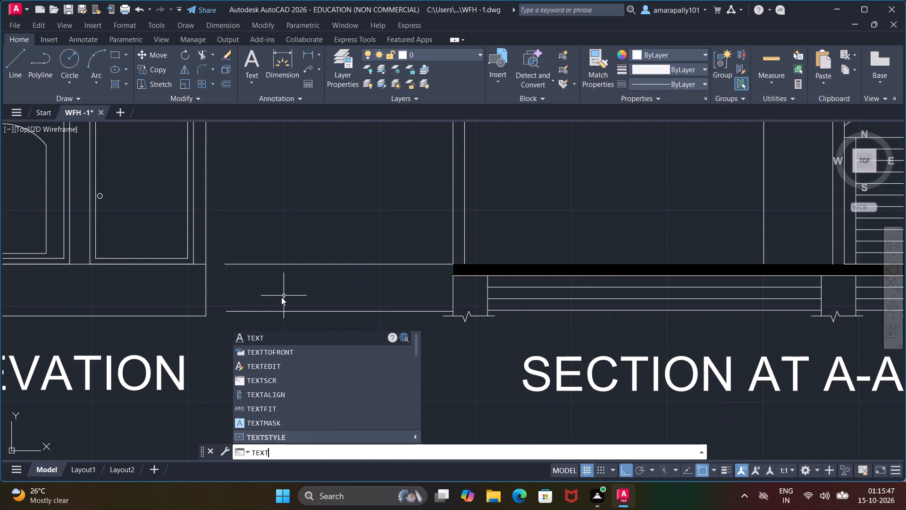
pyautogui.press('Return')
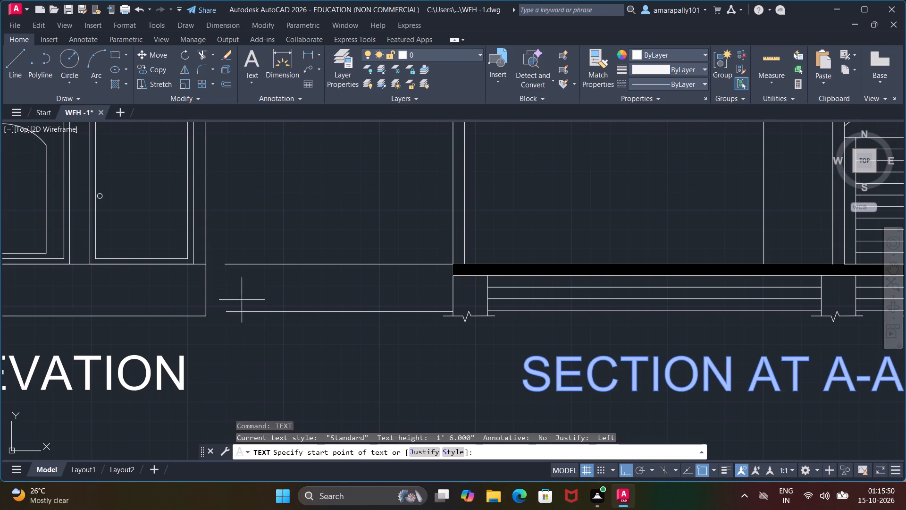
pyautogui.click(264, 273)
pyautogui.write('8"')
pyautogui.press('Return')
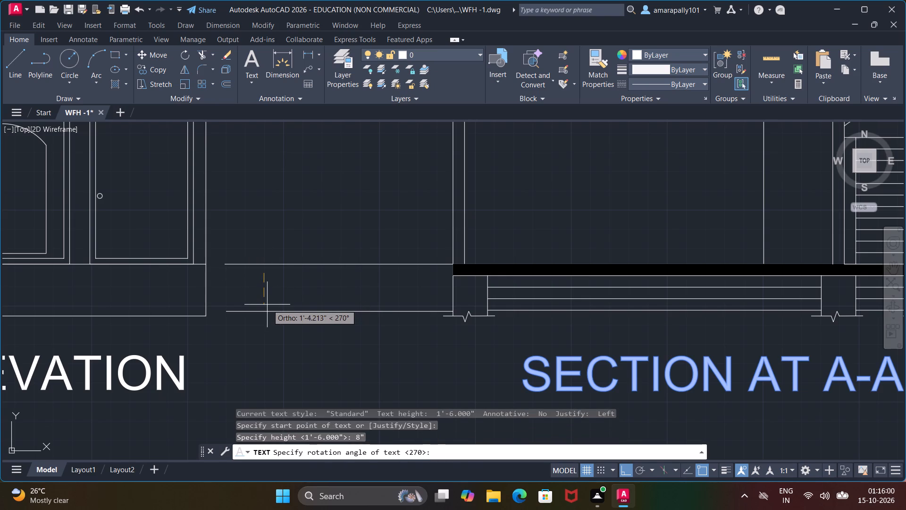
pyautogui.click(267, 305)
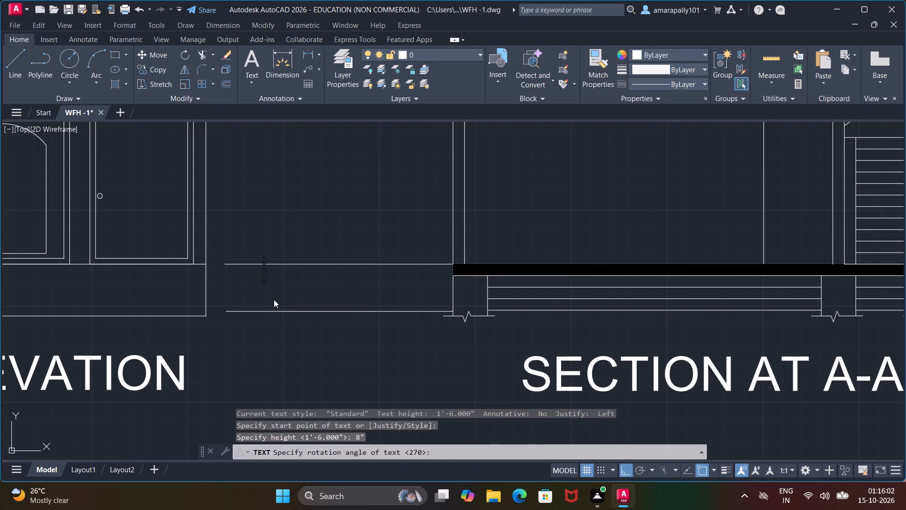
pyautogui.press('g')
pyautogui.write('.L')
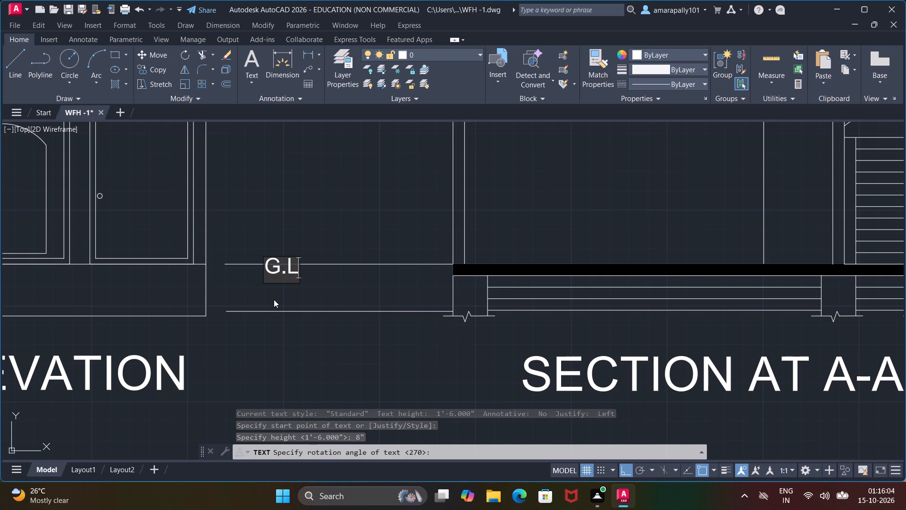
pyautogui.click(274, 299)
pyautogui.press('space')
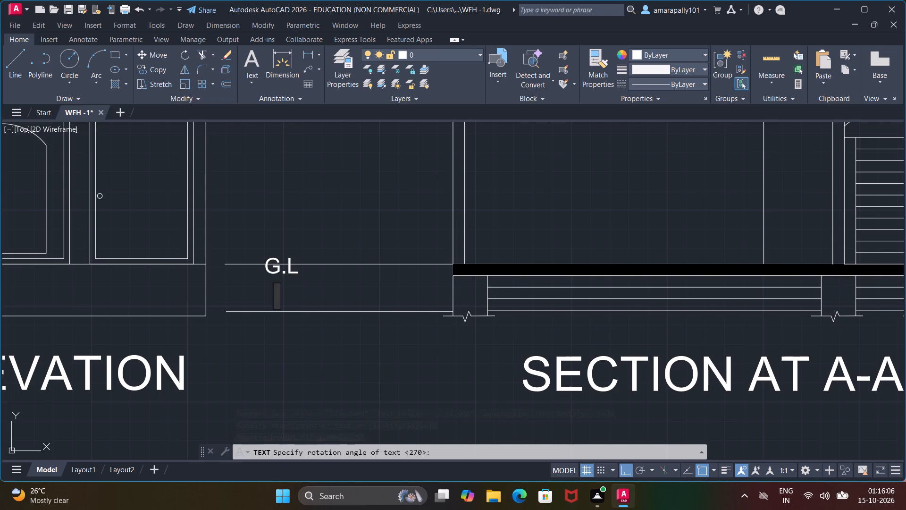
pyautogui.click(274, 299)
pyautogui.press('Escape')
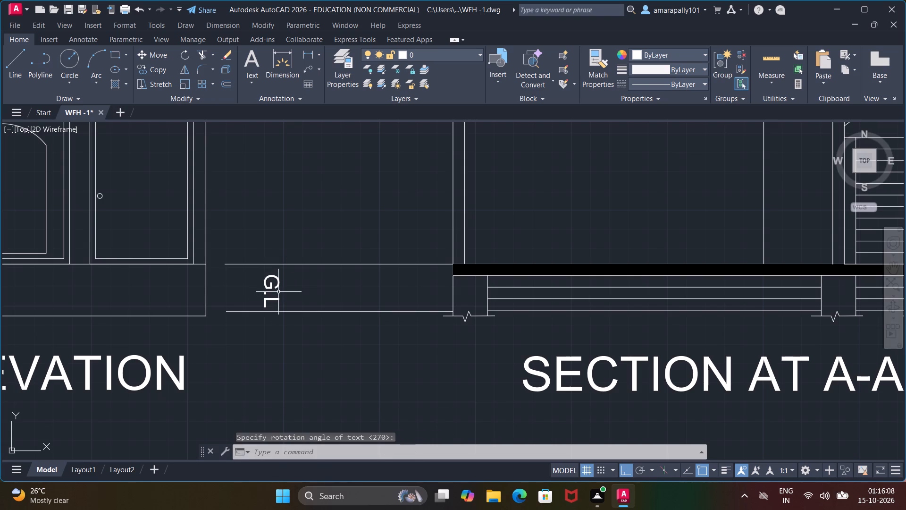
# Rotate the vertical G.L text by 90° so it reads horizontally.
pyautogui.click(274, 291)
pyautogui.click(273, 281)
pyautogui.rightClick(268, 280)
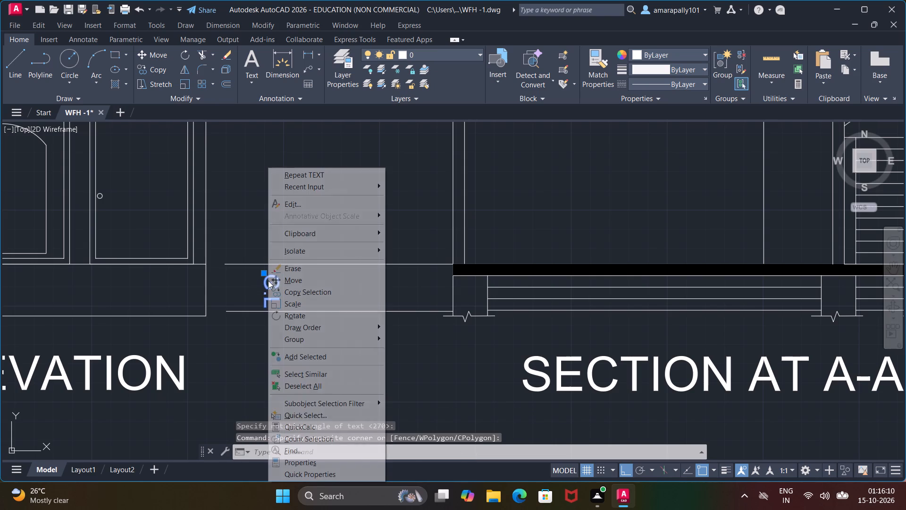
pyautogui.click(305, 315)
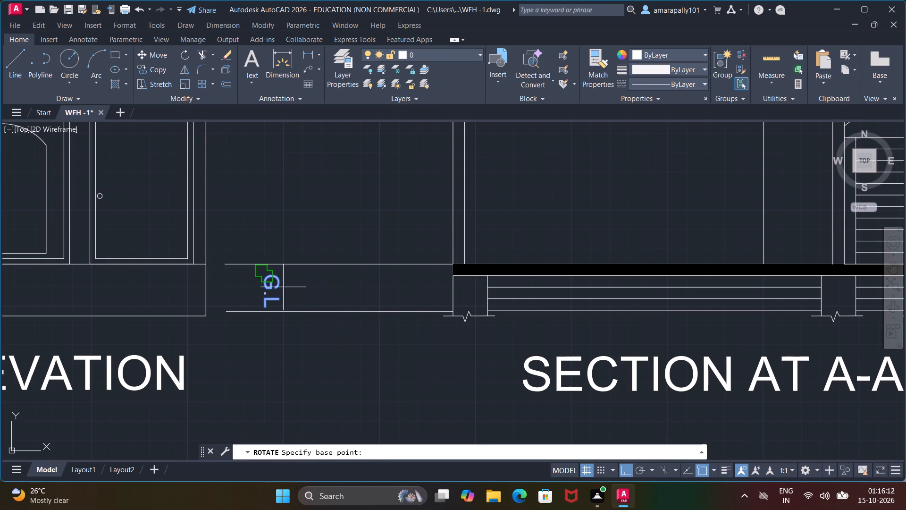
pyautogui.click(283, 287)
pyautogui.click(262, 217)
pyautogui.click(274, 272)
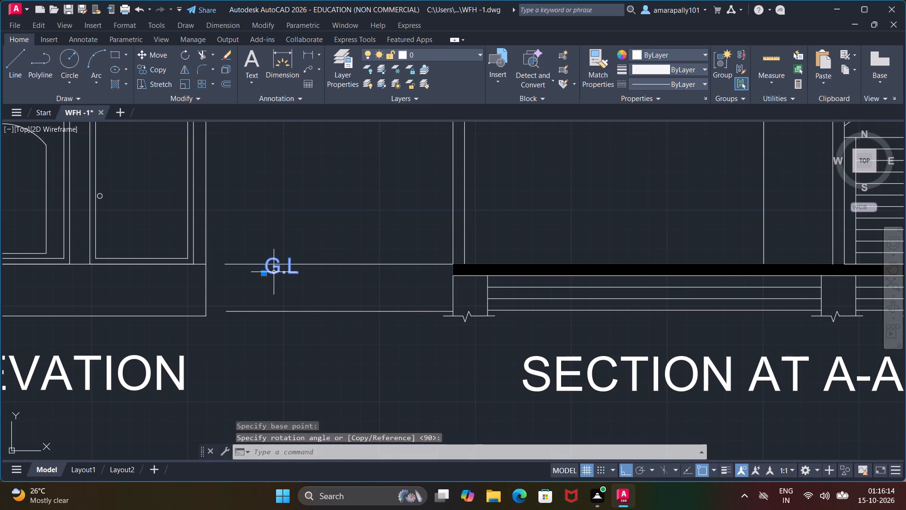
# Move the G.L text straight down so it sits between the two horizontal lines.
pyautogui.rightClick(274, 273)
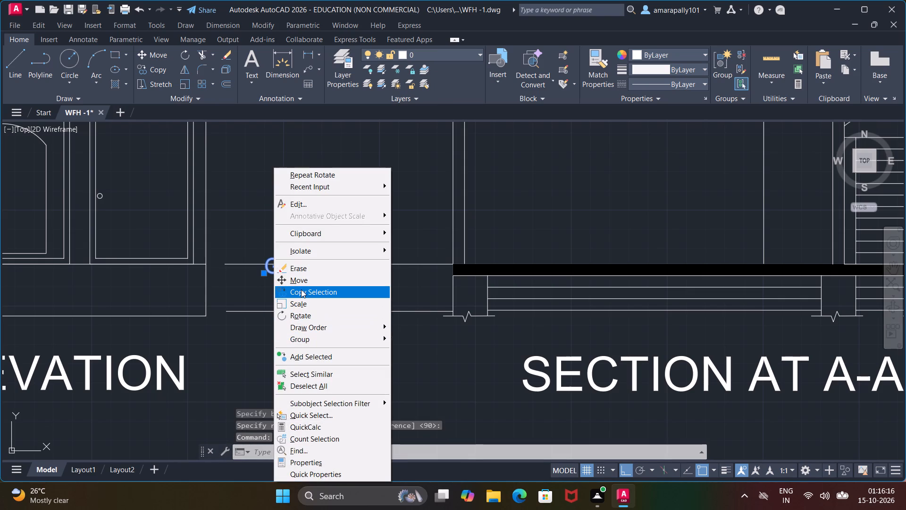
pyautogui.click(300, 279)
pyautogui.click(279, 274)
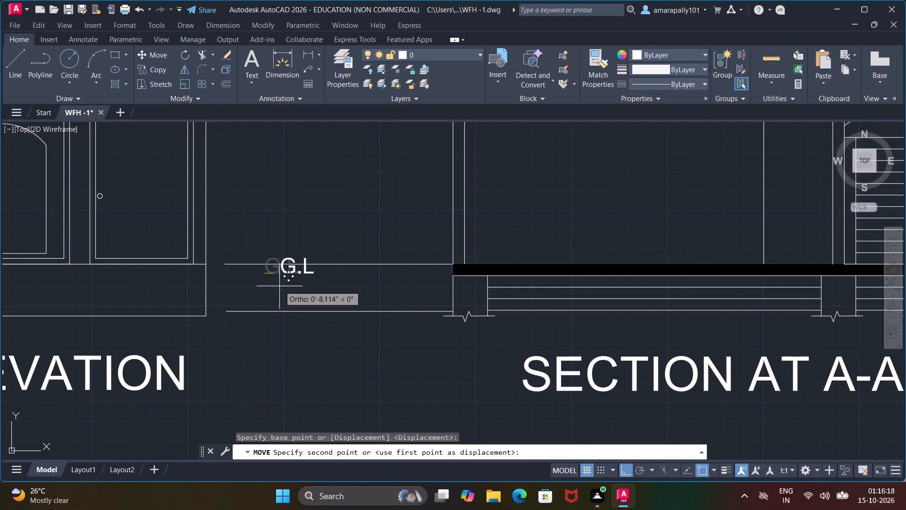
pyautogui.click(279, 297)
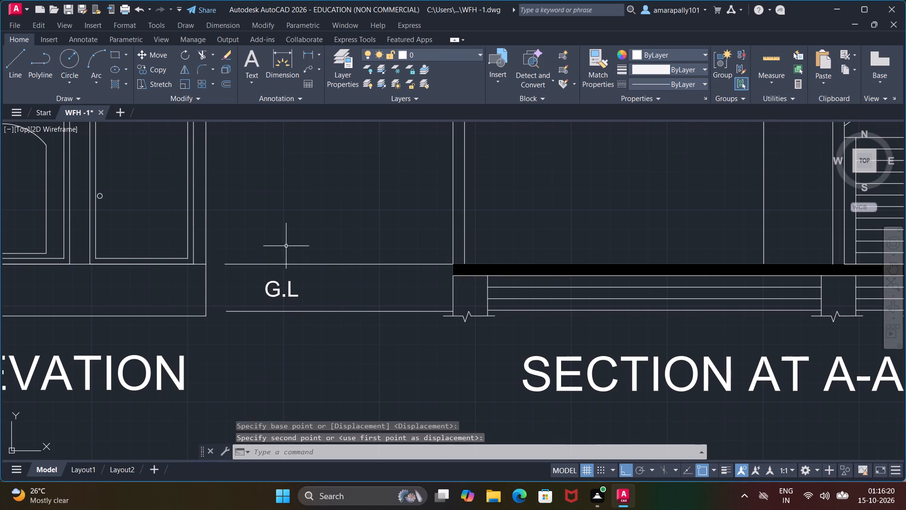
pyautogui.press('Escape')
pyautogui.press('Escape')
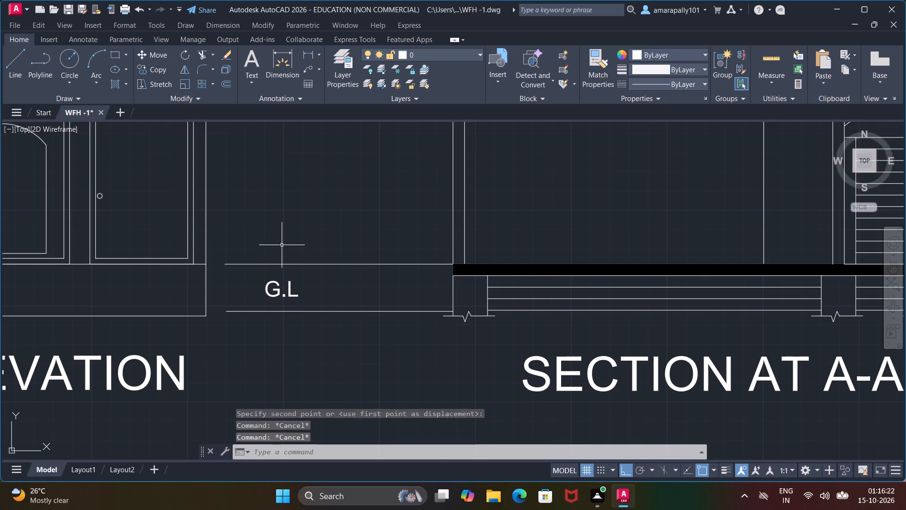
pyautogui.press('Escape')
pyautogui.press('Escape')
# Add single-line text R.L, 8" high and rotated 270°, above the upper level line near its free end.
pyautogui.write('TEXT')
pyautogui.press('Return')
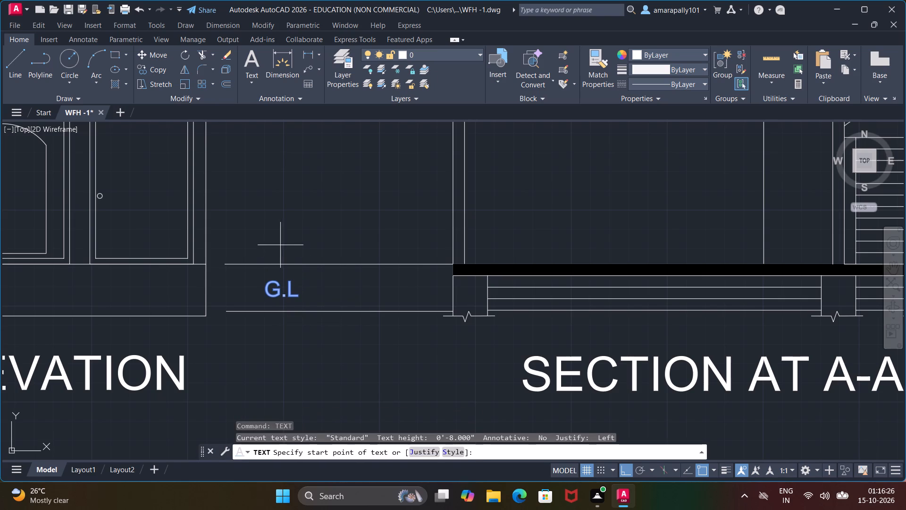
pyautogui.click(268, 220)
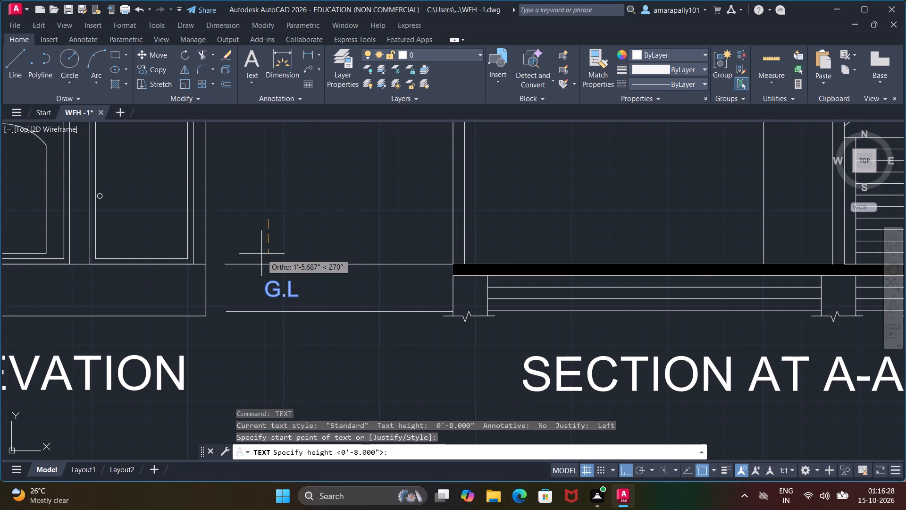
pyautogui.write('8"')
pyautogui.press('Return')
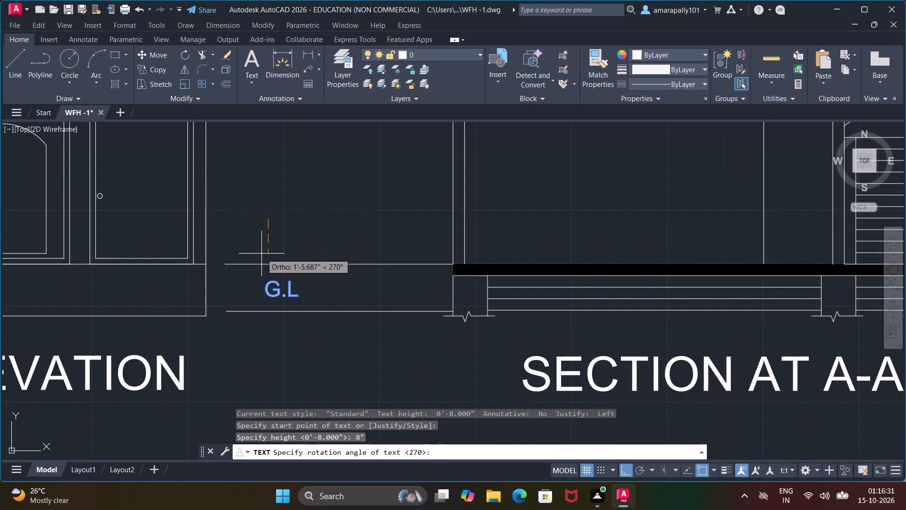
pyautogui.click(261, 254)
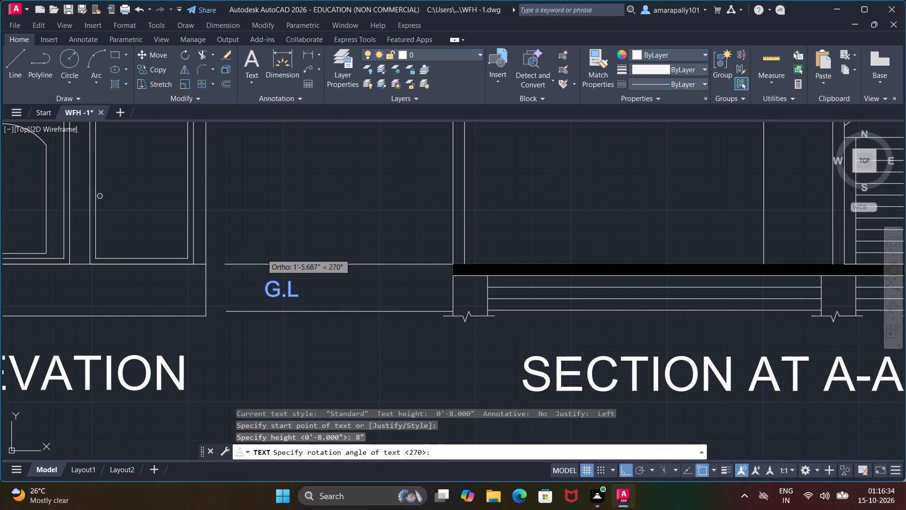
pyautogui.click(267, 251)
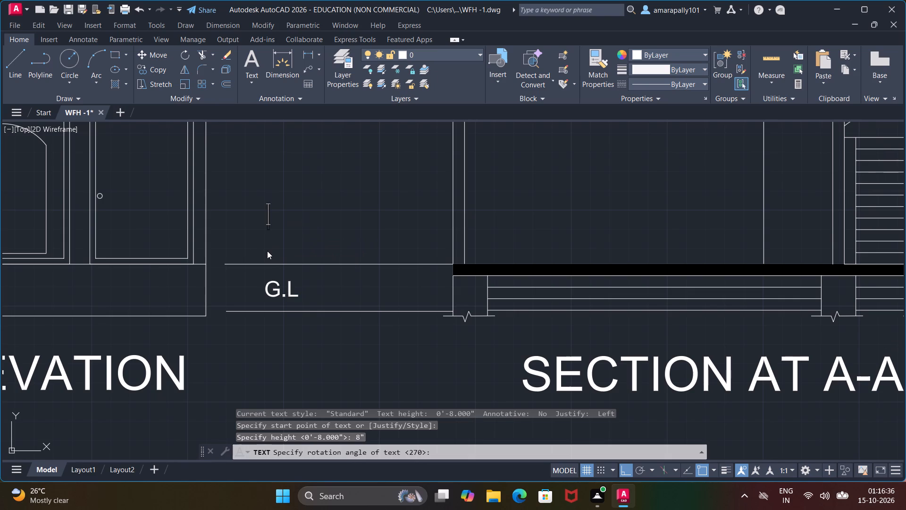
pyautogui.press('r')
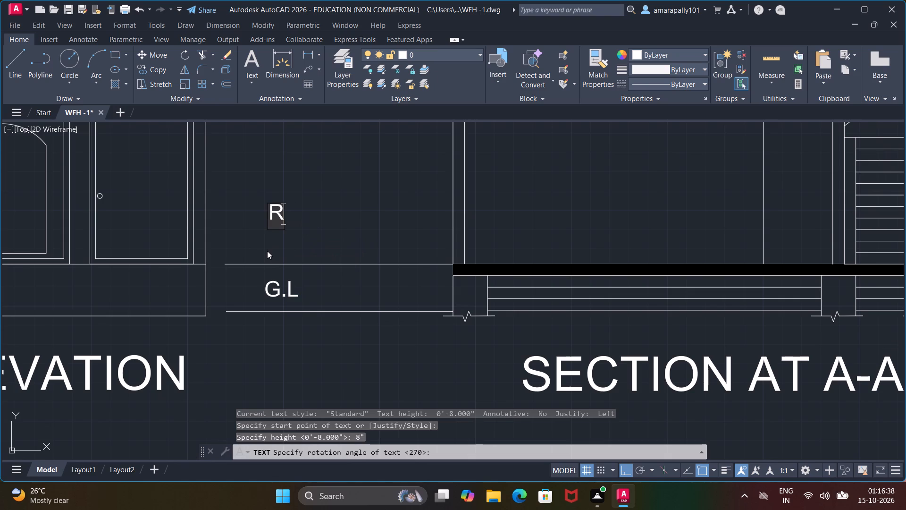
pyautogui.press('.')
pyautogui.press('l')
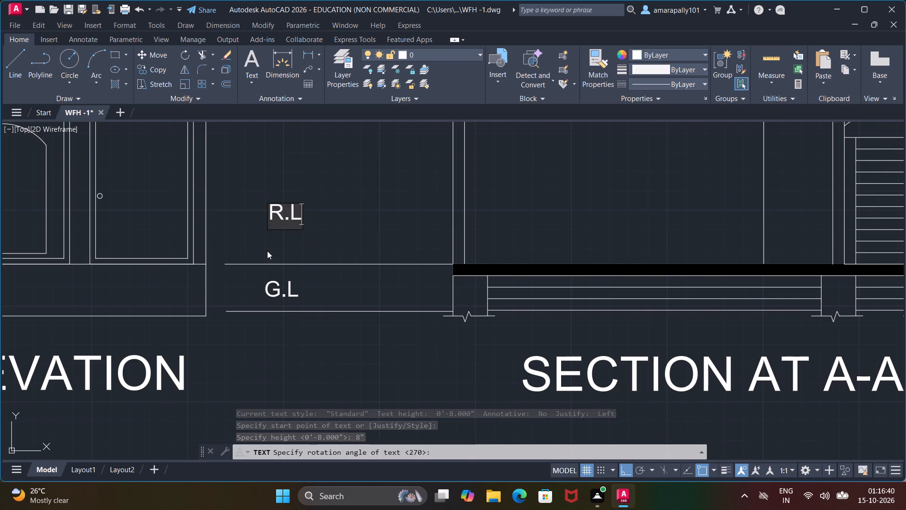
pyautogui.click(267, 251)
pyautogui.press('Escape')
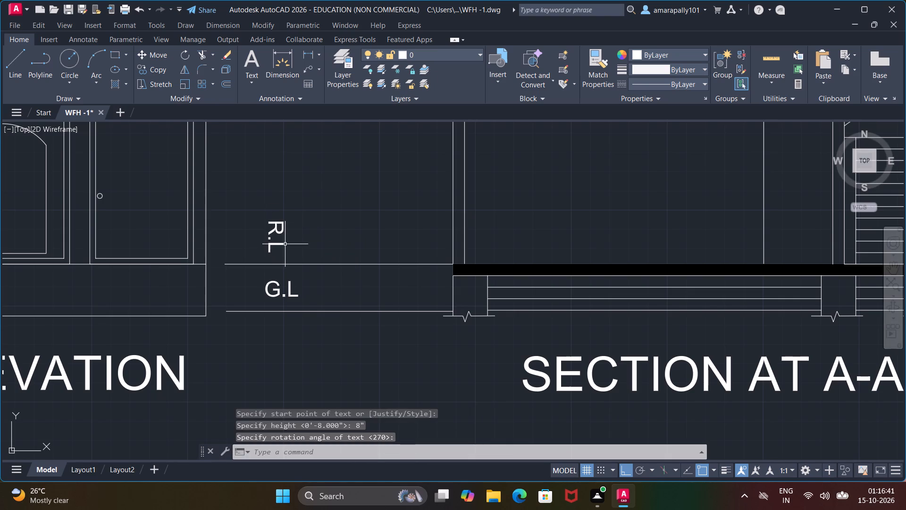
# Rotate the vertical R.L text by 90° so it reads horizontally.
pyautogui.click(285, 244)
pyautogui.rightClick(277, 242)
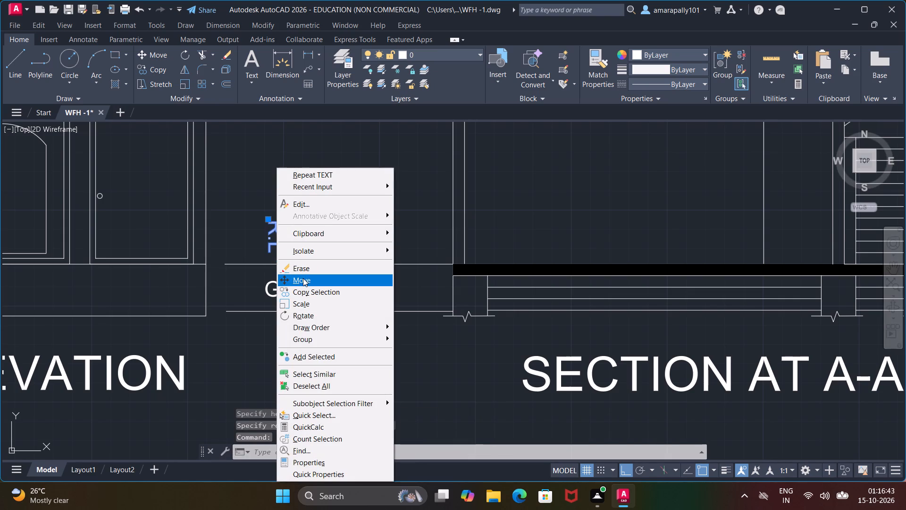
pyautogui.click(302, 311)
pyautogui.click(267, 240)
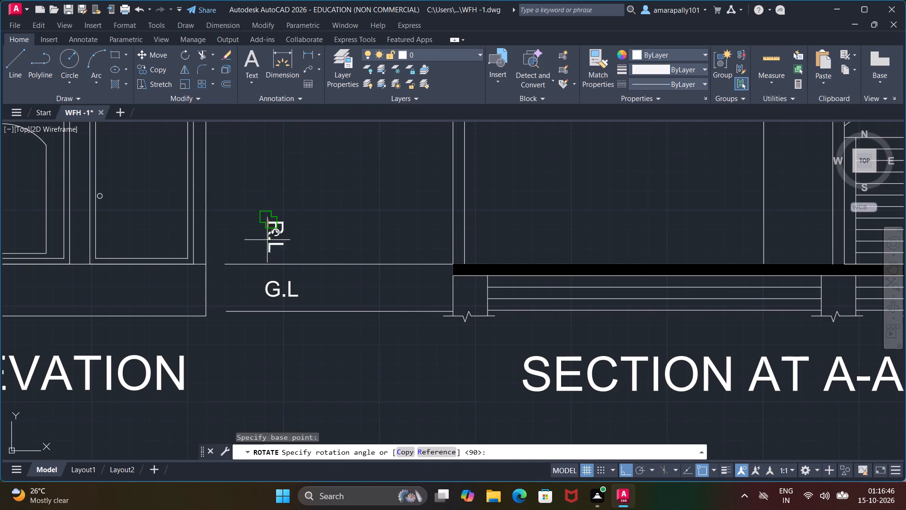
pyautogui.click(271, 180)
# Move the R.L text straight down by about 1'-1.5" so it sits just above the upper level line.
pyautogui.click(287, 218)
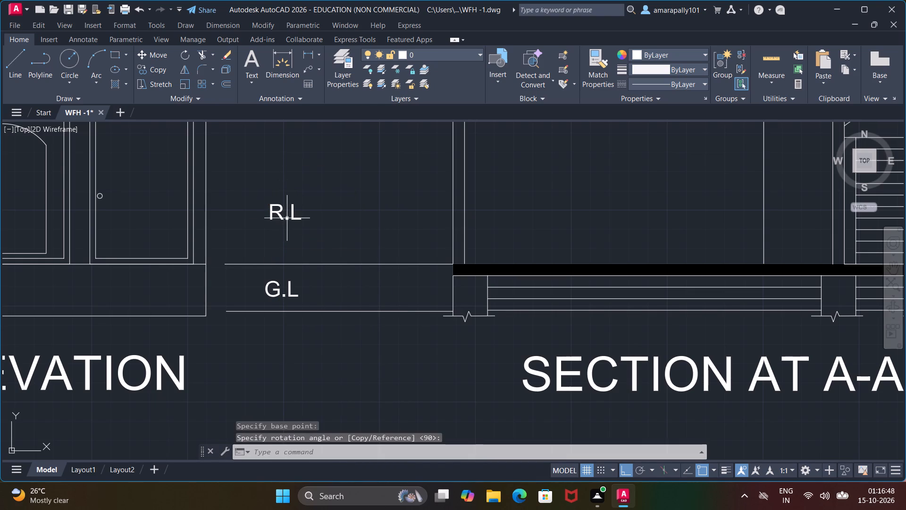
pyautogui.rightClick(285, 231)
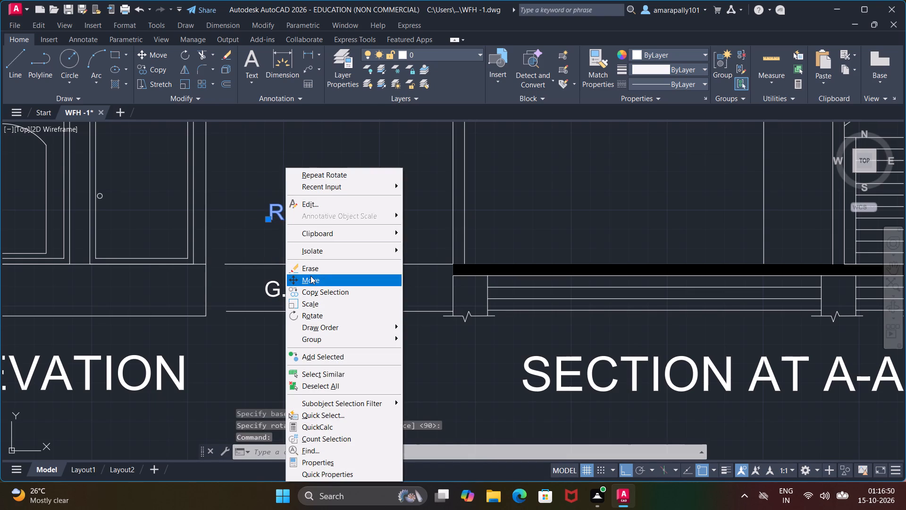
pyautogui.click(310, 276)
pyautogui.click(270, 207)
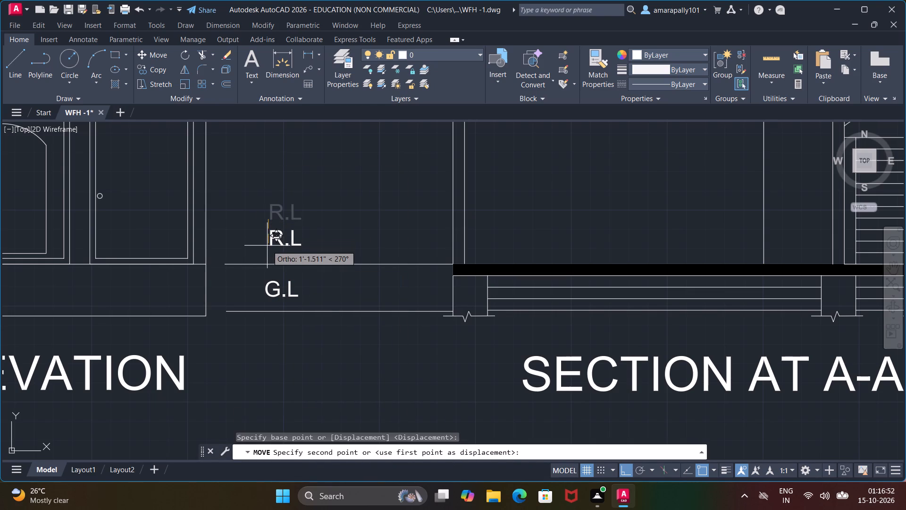
pyautogui.click(267, 246)
pyautogui.press('Escape')
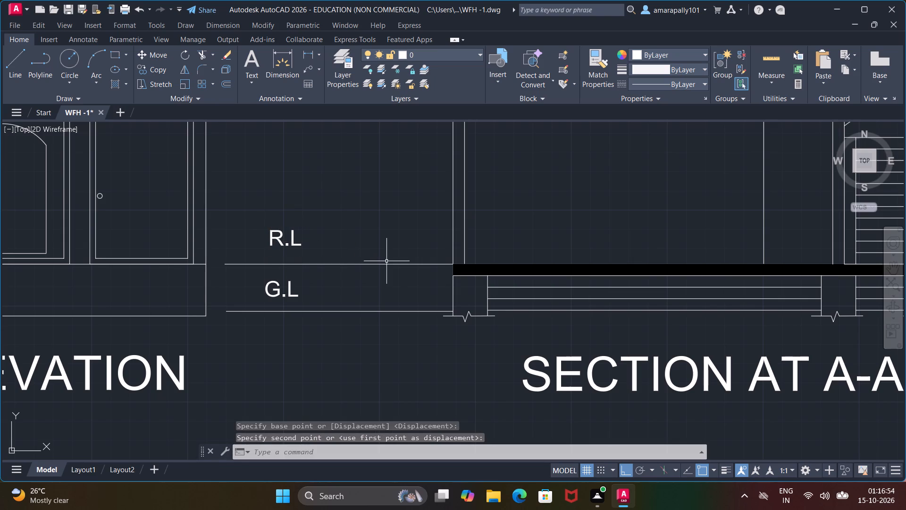
pyautogui.press('Escape')
# Dimension the height of the leftmost door on the section's first floor, placing the dimension between the window and the door.
pyautogui.scroll(-1, 386, 261)
pyautogui.press('Escape')
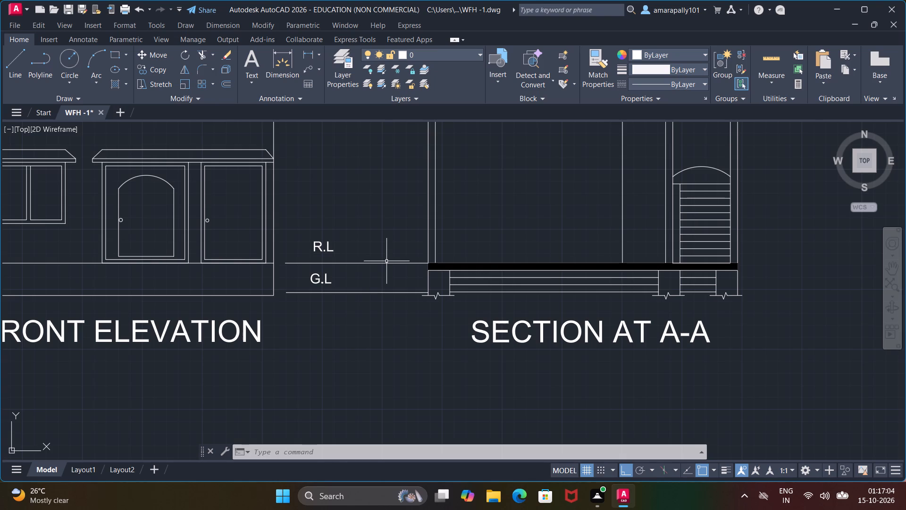
pyautogui.scroll(-2, 399, 257)
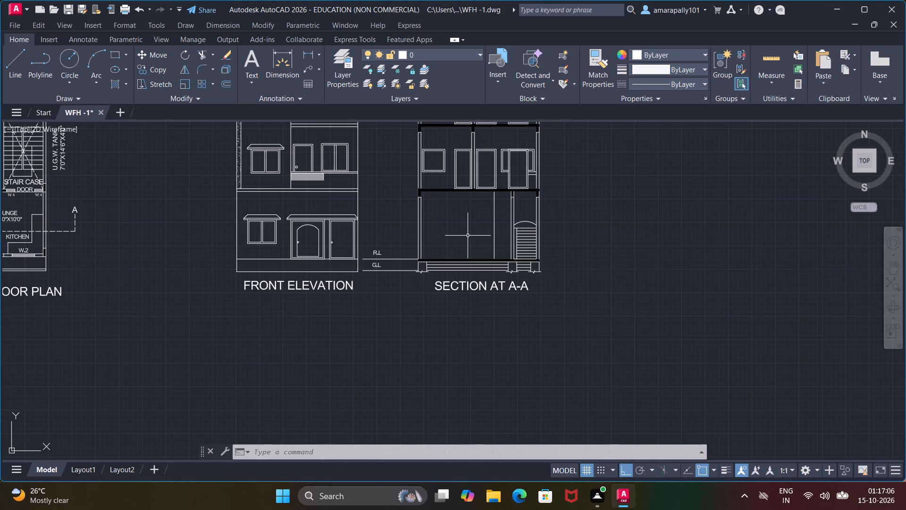
pyautogui.moveTo(468, 236); pyautogui.dragTo(467, 331, button='middle')
pyautogui.middleClick(467, 334)
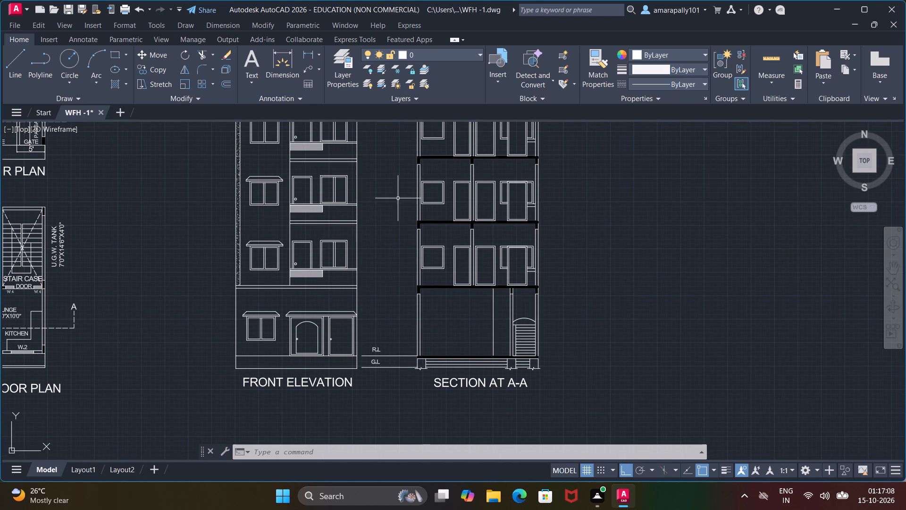
pyautogui.click(277, 65)
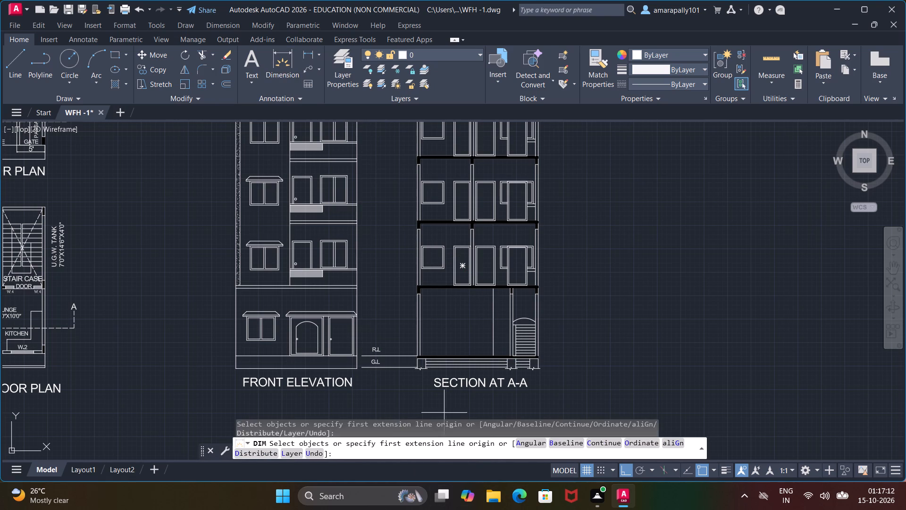
pyautogui.moveTo(437, 348); pyautogui.dragTo(403, 479, button='middle')
pyautogui.scroll(3, 416, 411)
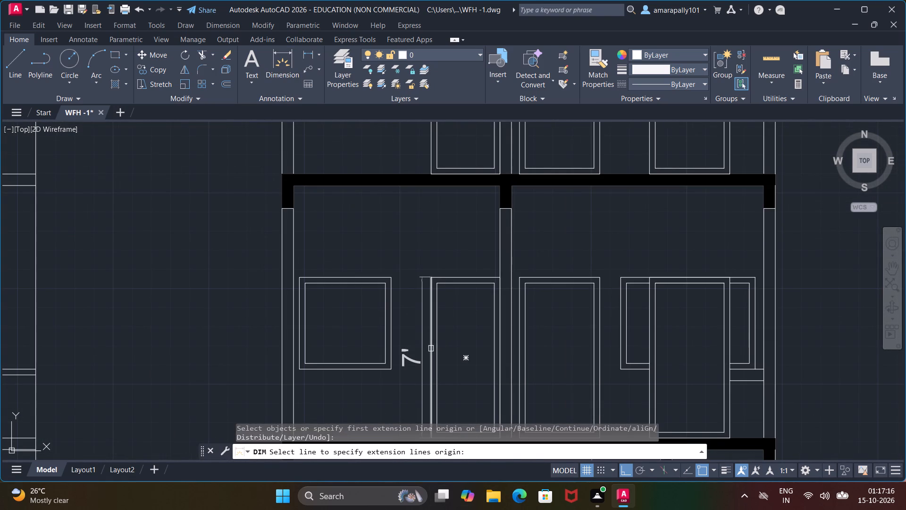
pyautogui.click(431, 348)
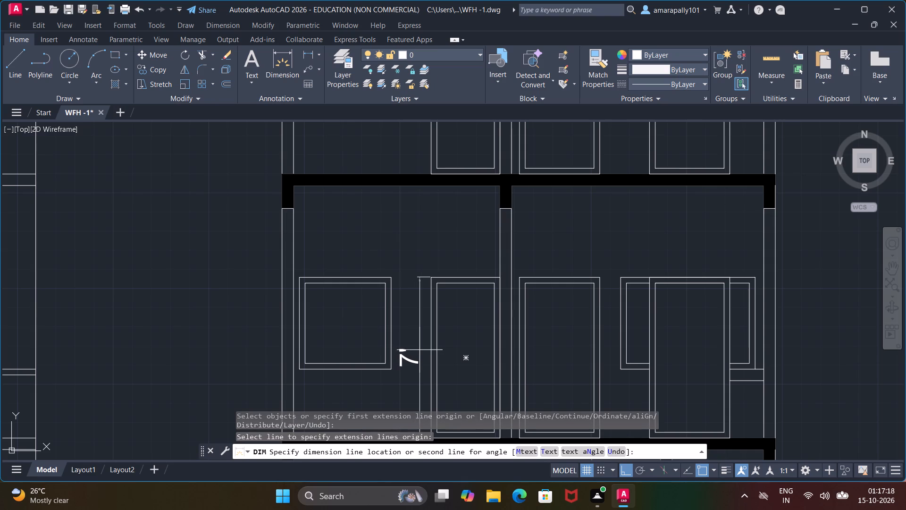
pyautogui.click(419, 350)
# Dimension the height of the leftmost window on the section's second floor, placing the dimension between the window and the door.
pyautogui.scroll(-2, 433, 320)
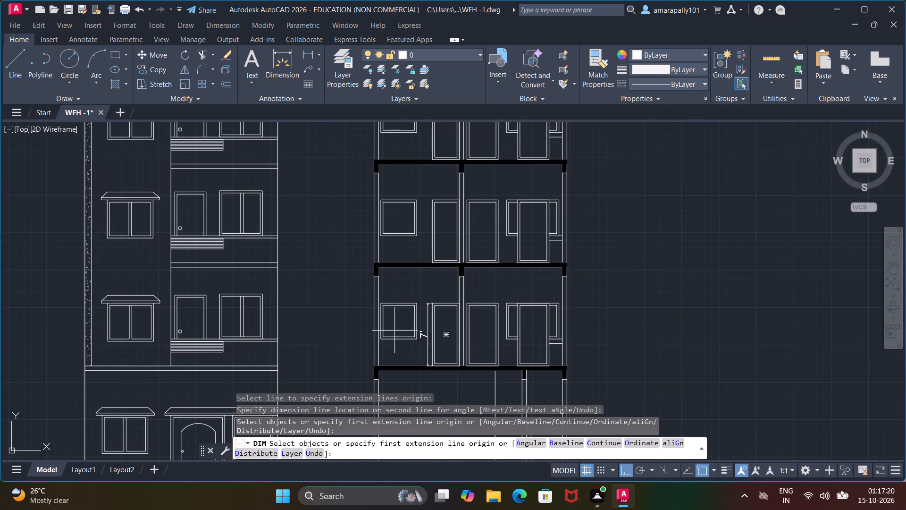
pyautogui.moveTo(394, 331); pyautogui.dragTo(404, 273, button='middle')
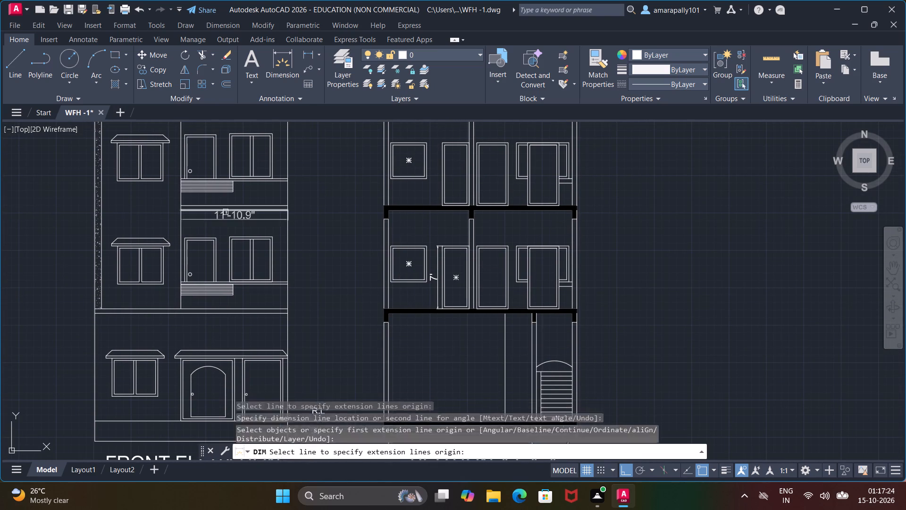
pyautogui.moveTo(378, 168); pyautogui.dragTo(312, 205, button='middle')
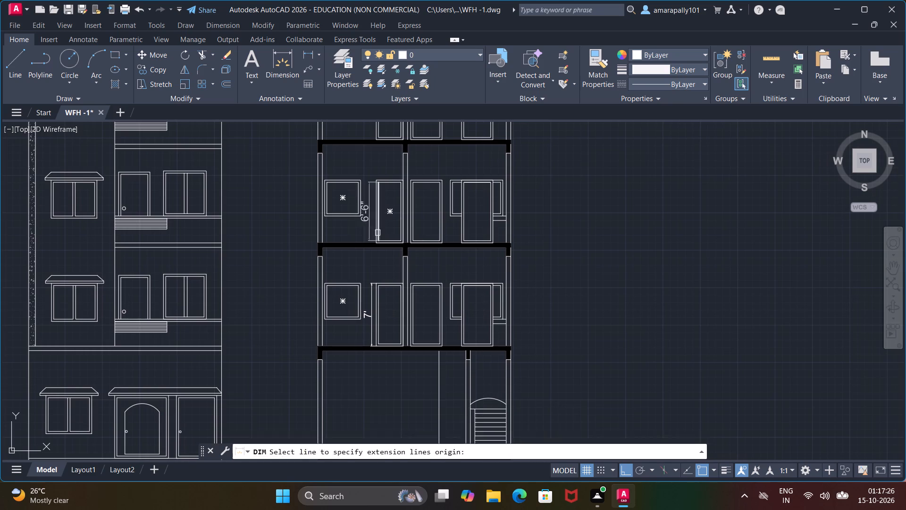
pyautogui.scroll(2, 371, 209)
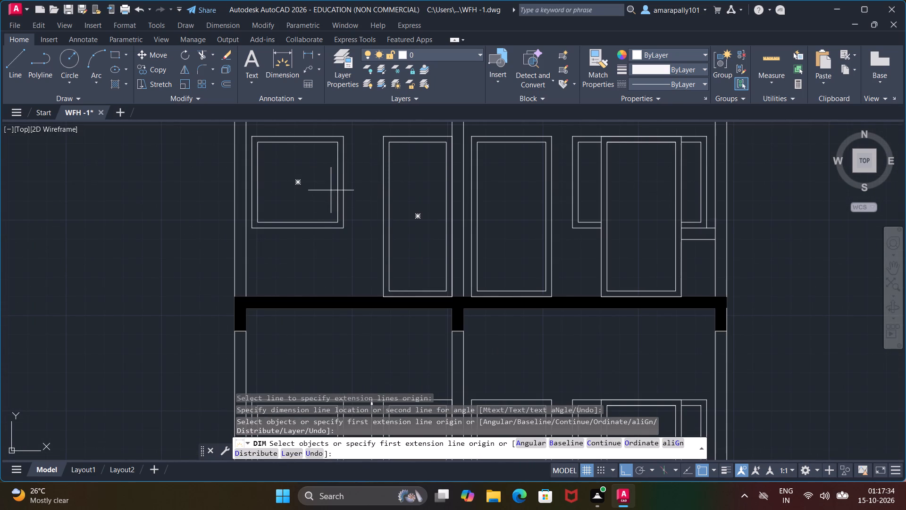
pyautogui.press('Escape')
pyautogui.press('Escape')
pyautogui.press('Escape')
pyautogui.press('Escape')
pyautogui.click(294, 56)
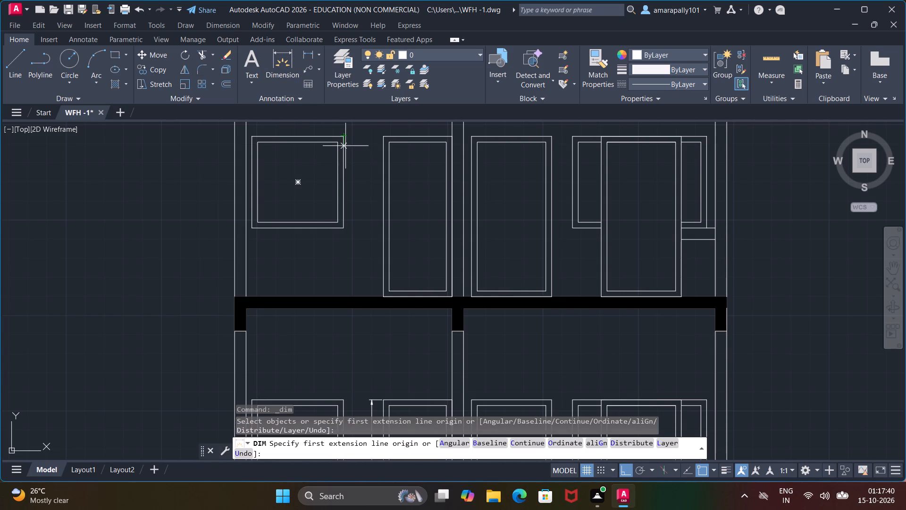
pyautogui.click(341, 174)
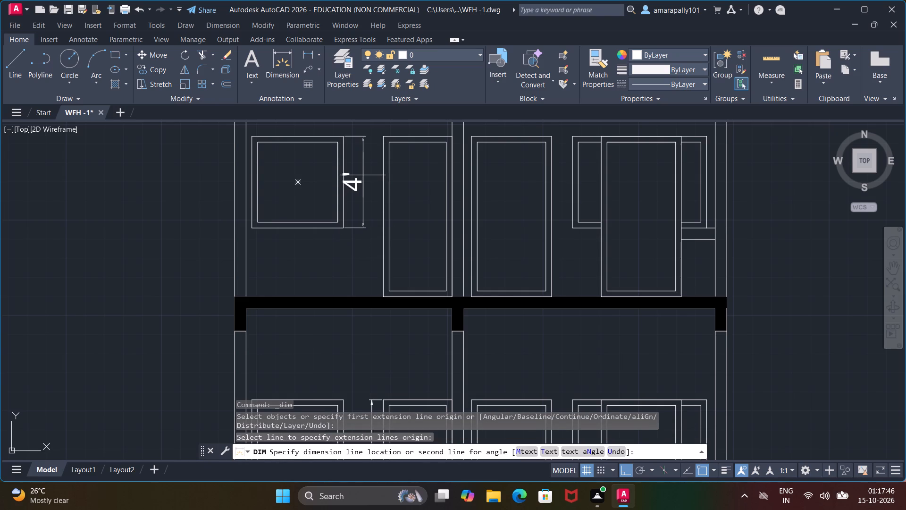
pyautogui.click(371, 177)
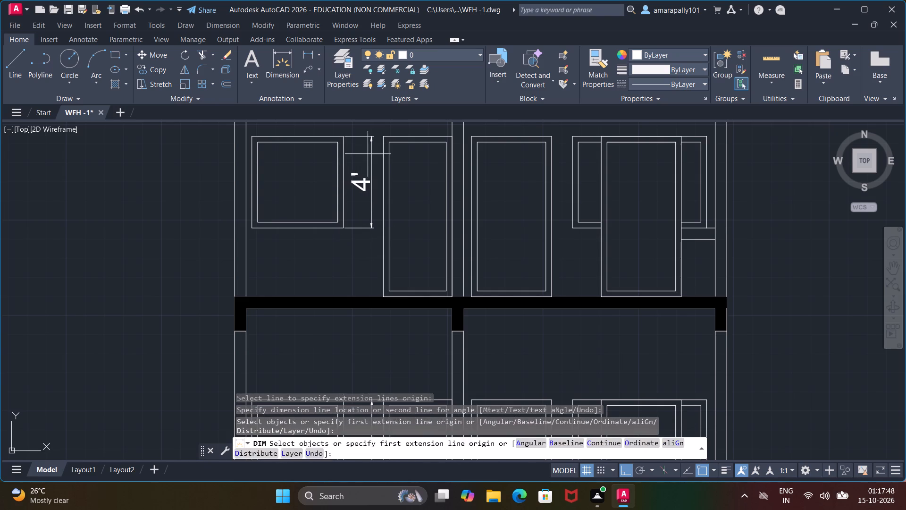
# Dimension the ground floor's height along the section's right outer wall, placing the dimension just outside beside the staircase.
pyautogui.scroll(-3, 368, 154)
pyautogui.moveTo(369, 153); pyautogui.dragTo(369, 221, button='middle')
pyautogui.scroll(1, 370, 172)
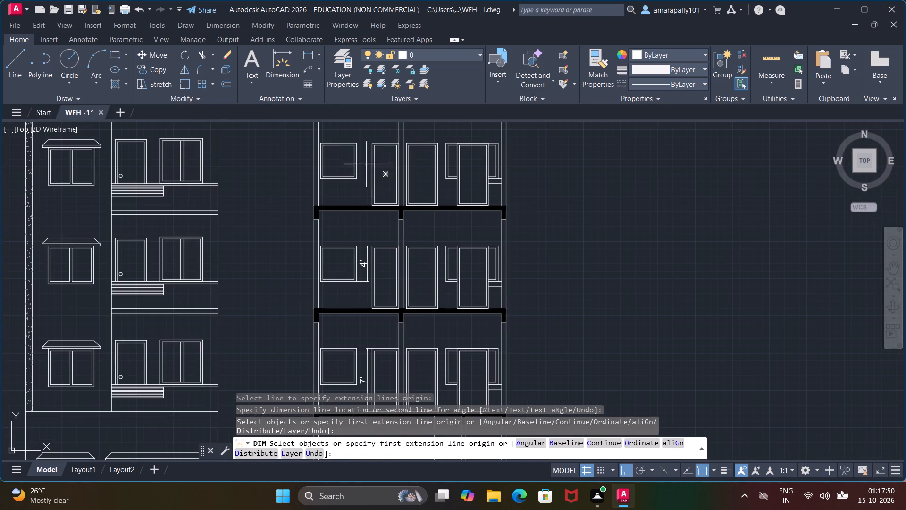
pyautogui.moveTo(343, 131); pyautogui.dragTo(344, 149, button='middle')
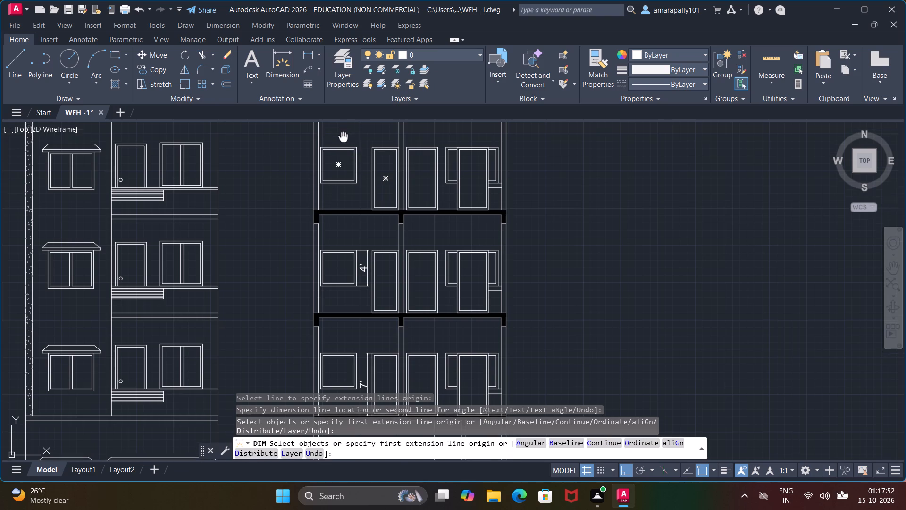
pyautogui.moveTo(344, 149); pyautogui.dragTo(342, 231, button='middle')
pyautogui.scroll(1, 358, 221)
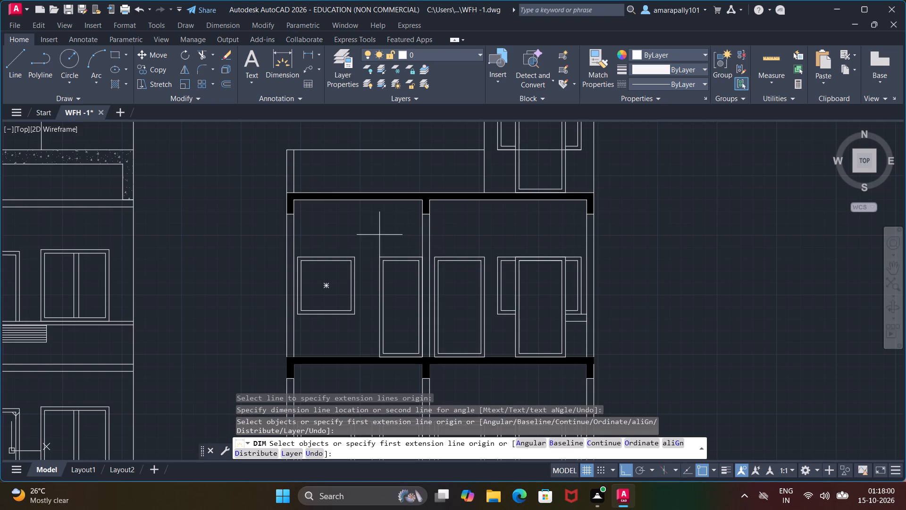
pyautogui.scroll(-1, 379, 235)
pyautogui.moveTo(379, 235); pyautogui.dragTo(267, 179, button='middle')
pyautogui.scroll(-2, 316, 248)
pyautogui.moveTo(325, 283); pyautogui.dragTo(314, 241, button='middle')
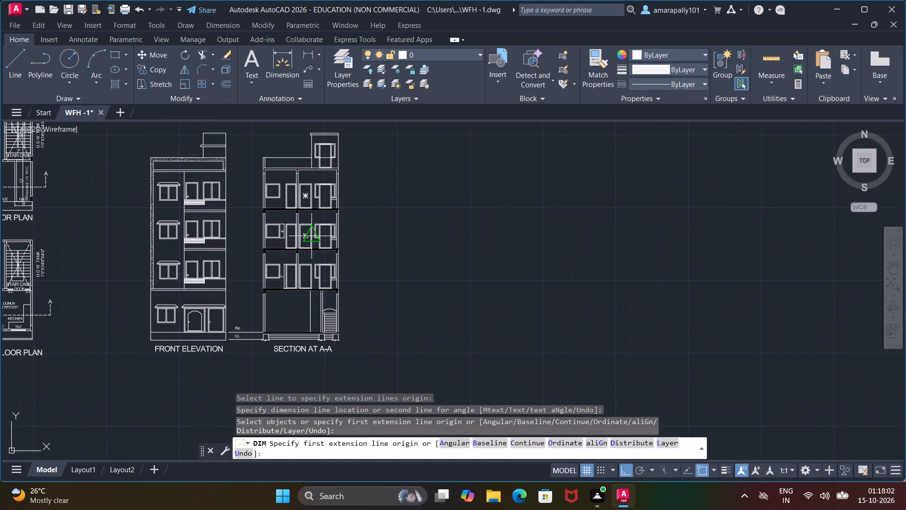
pyautogui.scroll(2, 343, 265)
pyautogui.moveTo(335, 316); pyautogui.dragTo(346, 233, button='middle')
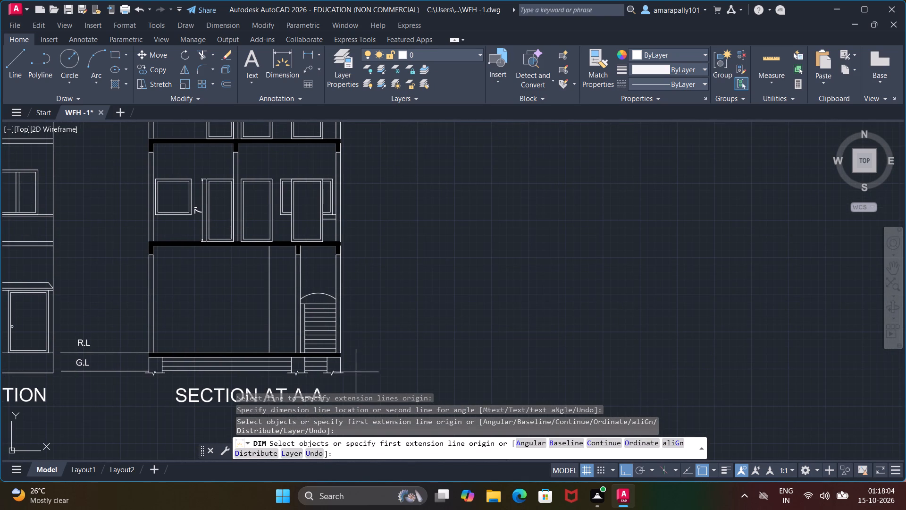
pyautogui.moveTo(354, 352); pyautogui.dragTo(339, 254, button='middle')
pyautogui.scroll(2, 320, 265)
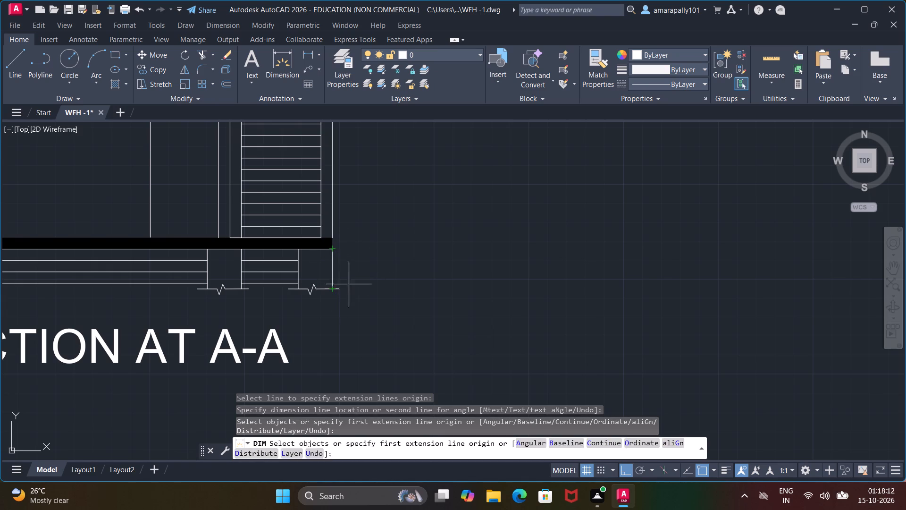
pyautogui.click(281, 62)
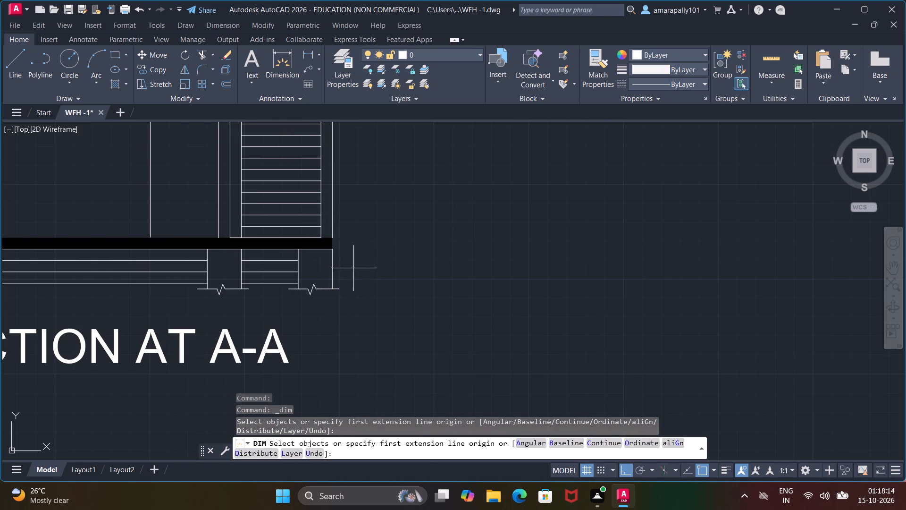
pyautogui.click(333, 221)
pyautogui.scroll(-2, 366, 223)
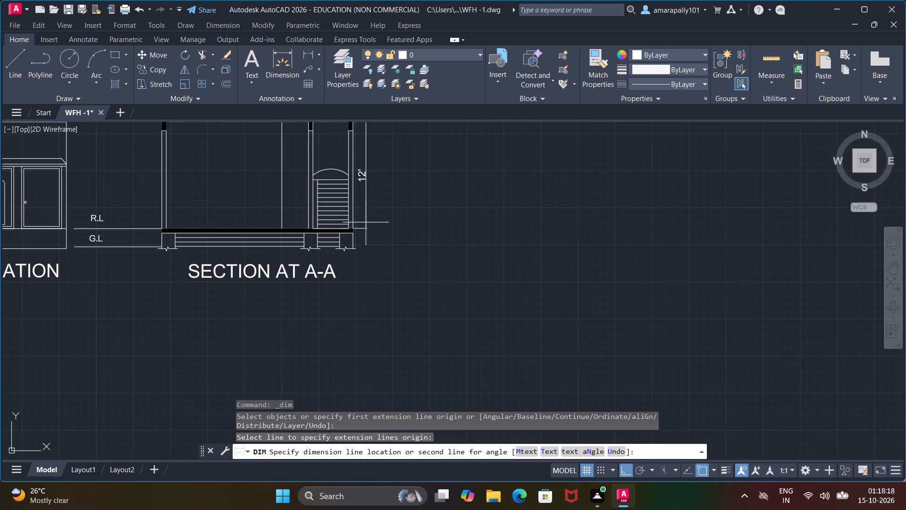
pyautogui.moveTo(367, 220); pyautogui.dragTo(370, 272, button='middle')
pyautogui.moveTo(370, 280); pyautogui.dragTo(370, 284, button='middle')
pyautogui.click(371, 286)
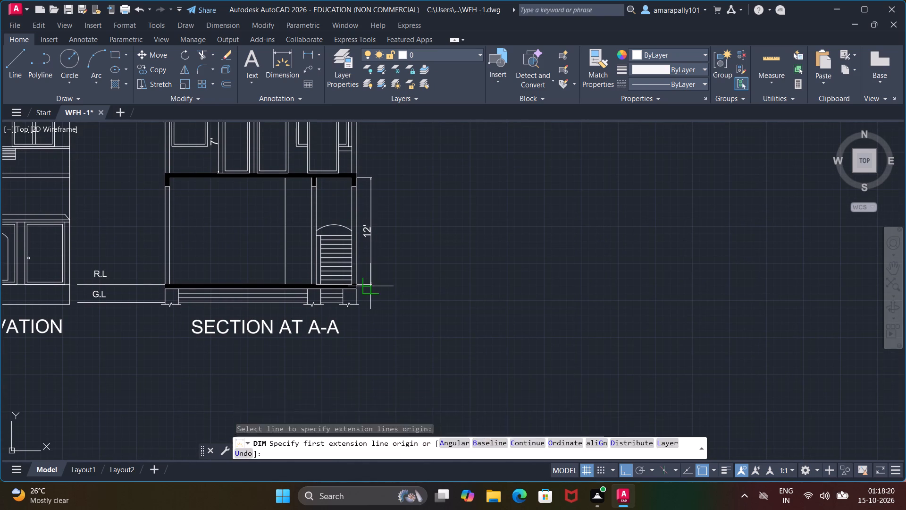
# Dimension the first floor's height along the section's right outer wall, placing it roughly in line above the ground-floor dimension.
pyautogui.moveTo(362, 223); pyautogui.dragTo(366, 368, button='middle')
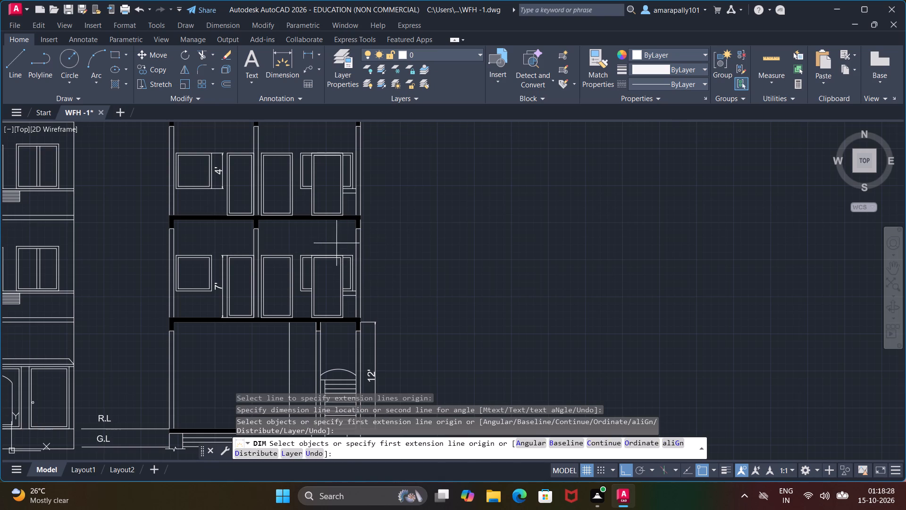
pyautogui.click(361, 247)
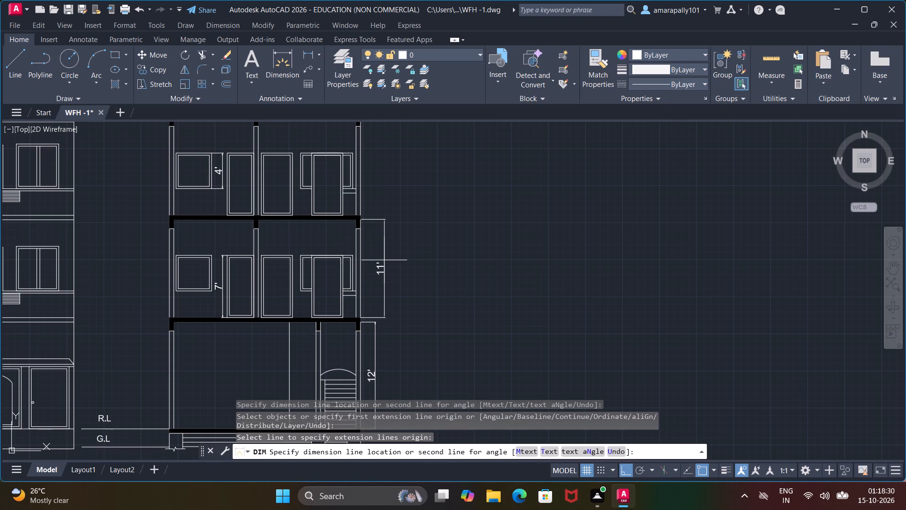
pyautogui.click(377, 262)
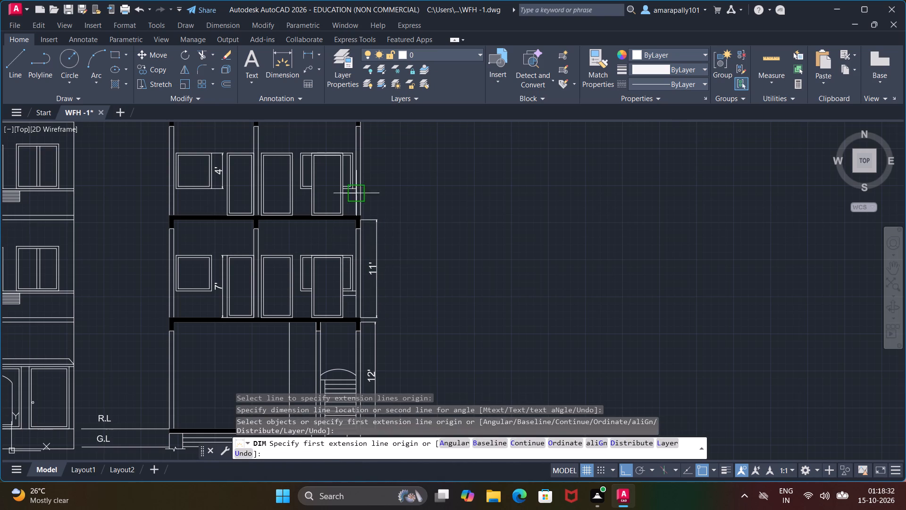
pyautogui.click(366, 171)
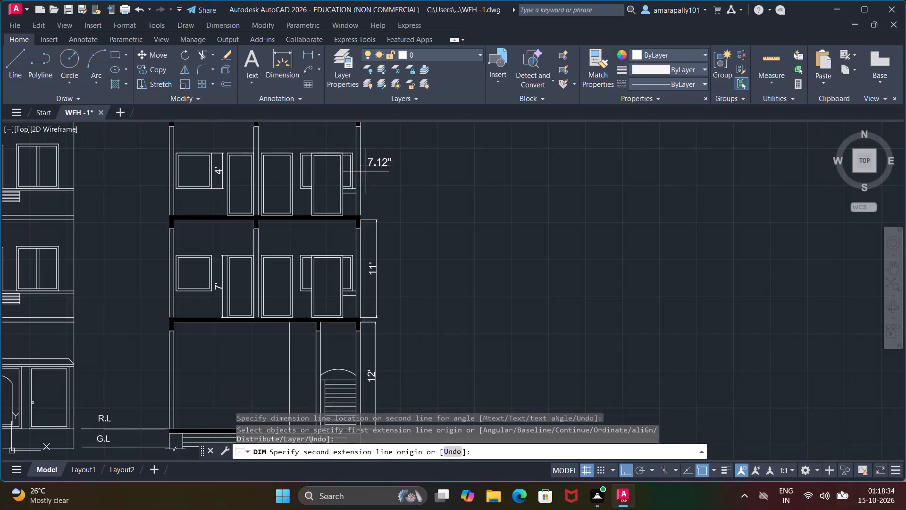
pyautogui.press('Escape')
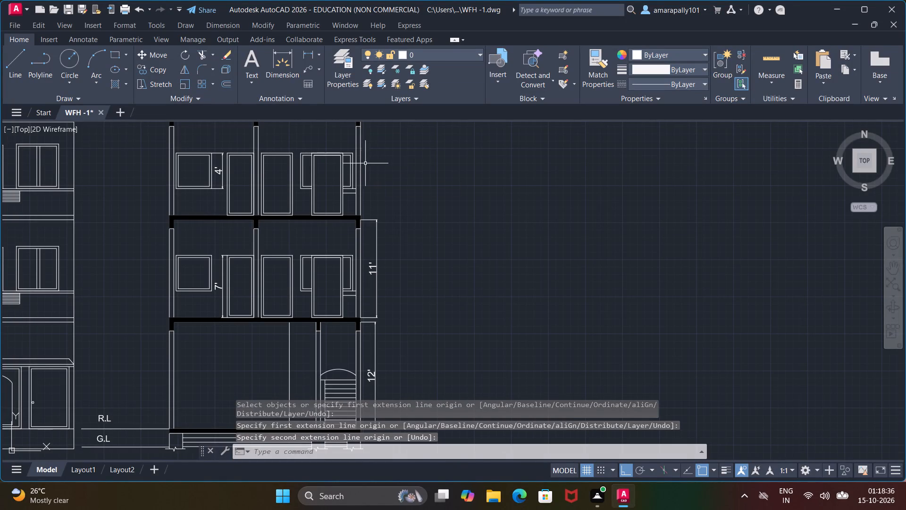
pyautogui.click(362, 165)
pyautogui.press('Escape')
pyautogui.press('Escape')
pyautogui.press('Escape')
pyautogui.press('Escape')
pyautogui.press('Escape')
# Dimension the second floor's height along the section's right outer wall, placing it in line above the first-floor dimension.
pyautogui.click(285, 66)
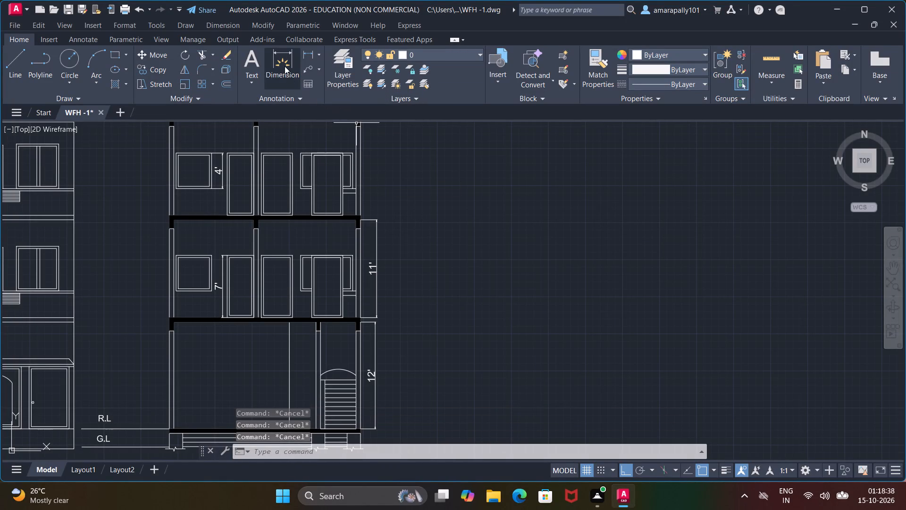
pyautogui.click(361, 189)
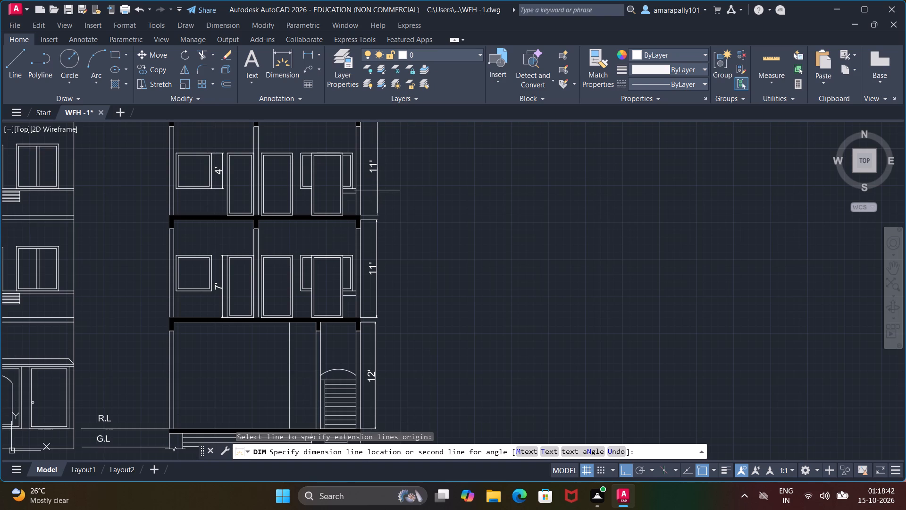
pyautogui.click(377, 190)
pyautogui.press('Escape')
pyautogui.press('Escape')
pyautogui.press('Escape')
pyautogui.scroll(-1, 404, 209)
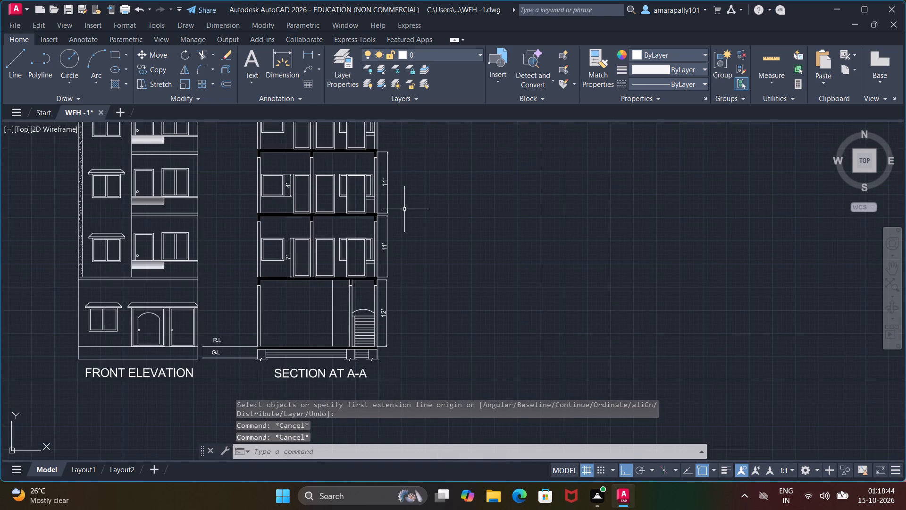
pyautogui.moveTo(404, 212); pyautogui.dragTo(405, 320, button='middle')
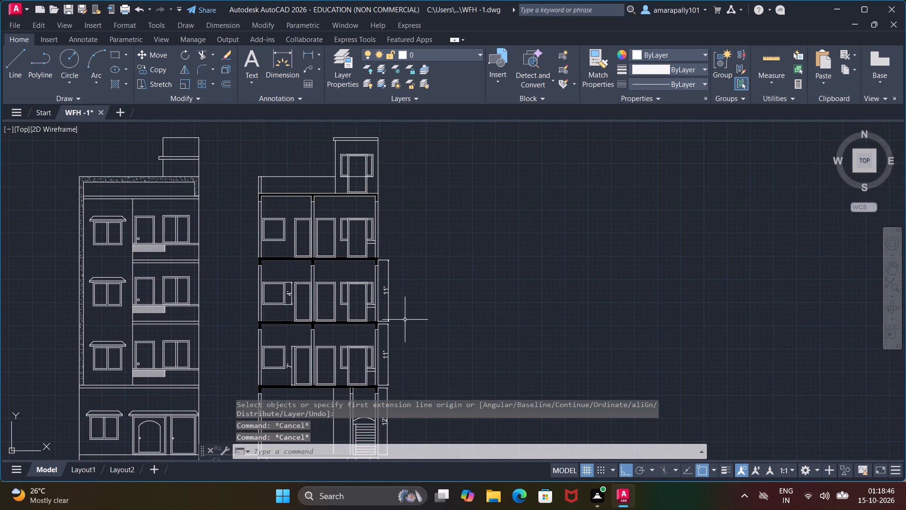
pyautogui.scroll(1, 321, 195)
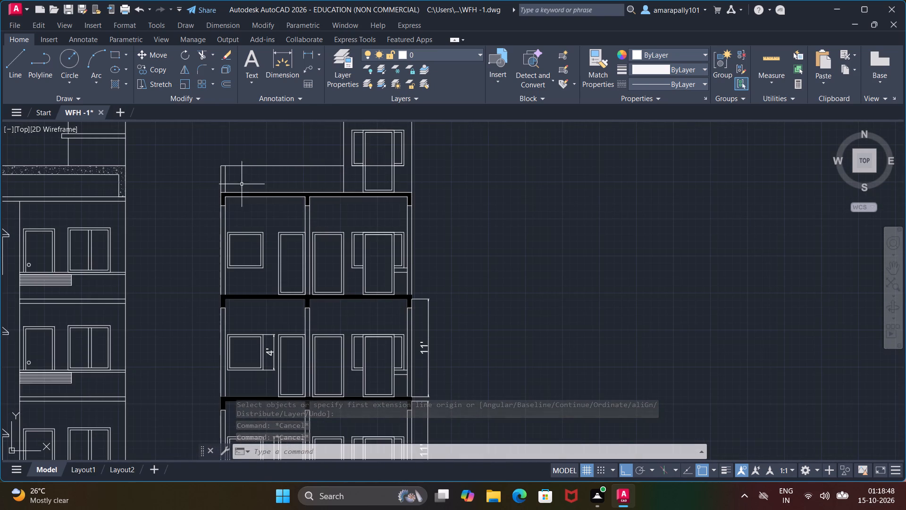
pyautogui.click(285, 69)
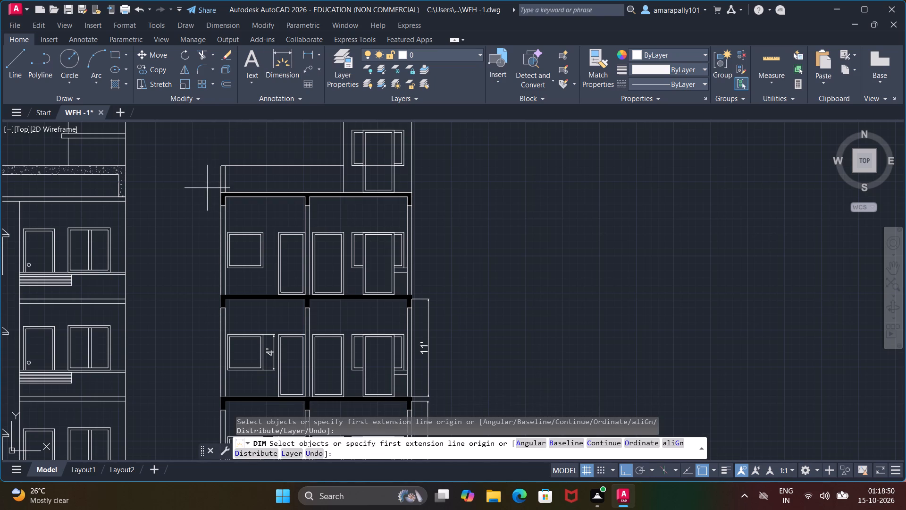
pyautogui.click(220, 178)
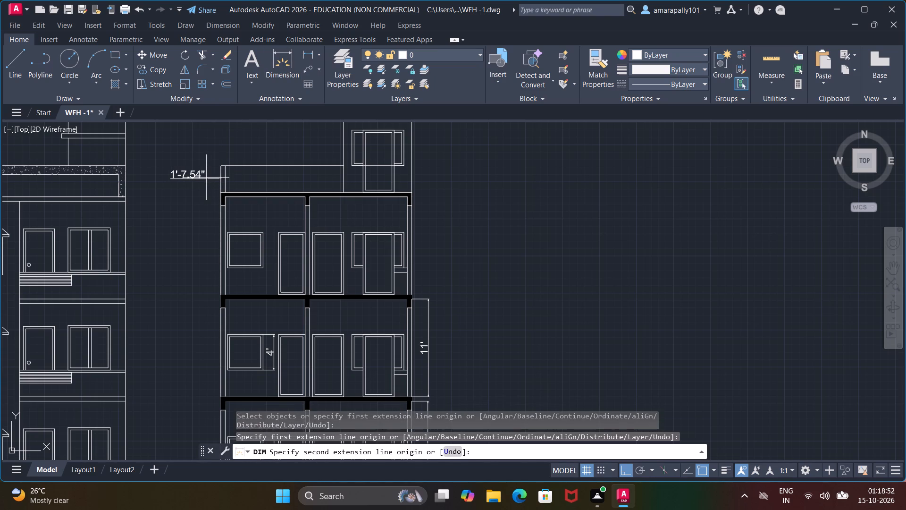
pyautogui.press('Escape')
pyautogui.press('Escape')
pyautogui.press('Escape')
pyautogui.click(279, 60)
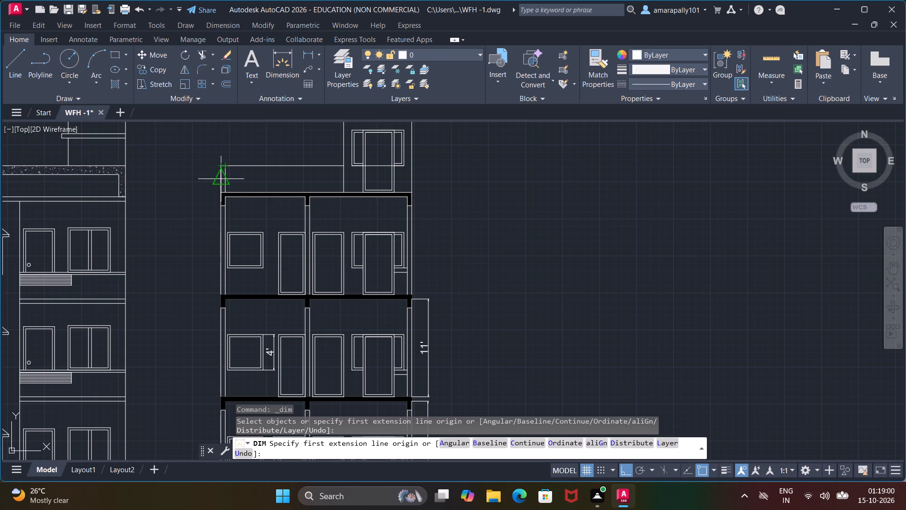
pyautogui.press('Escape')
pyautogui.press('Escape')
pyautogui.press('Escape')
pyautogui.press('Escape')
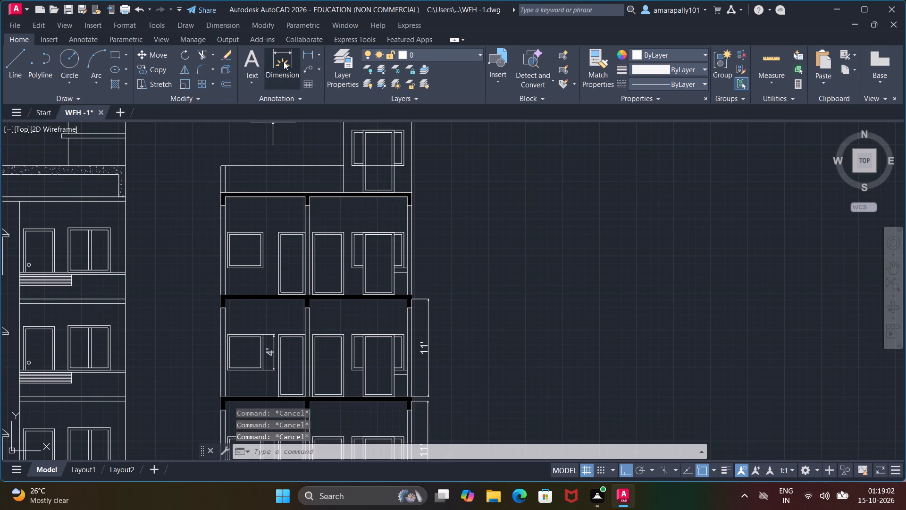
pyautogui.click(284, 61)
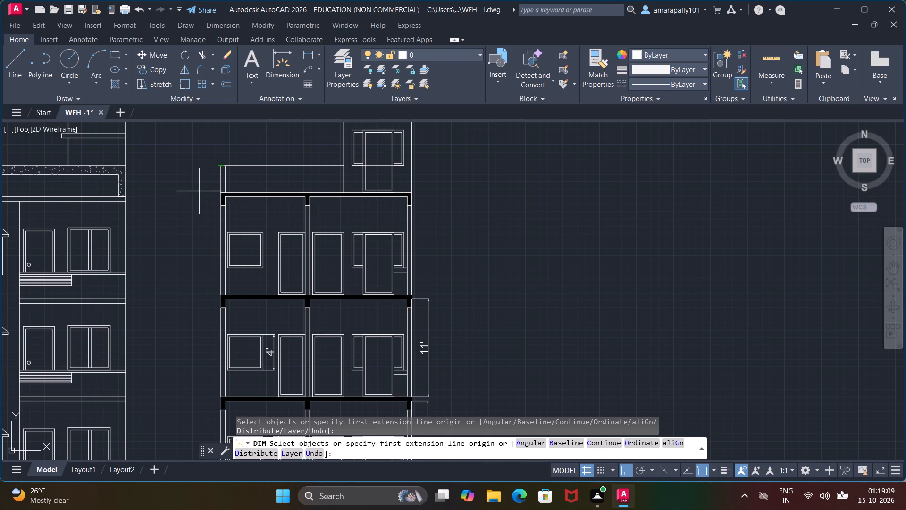
# Add a linear dimension for the parapet's height above the section's roof slab, placing it just outside the left wall.
pyautogui.click(306, 57)
pyautogui.click(216, 168)
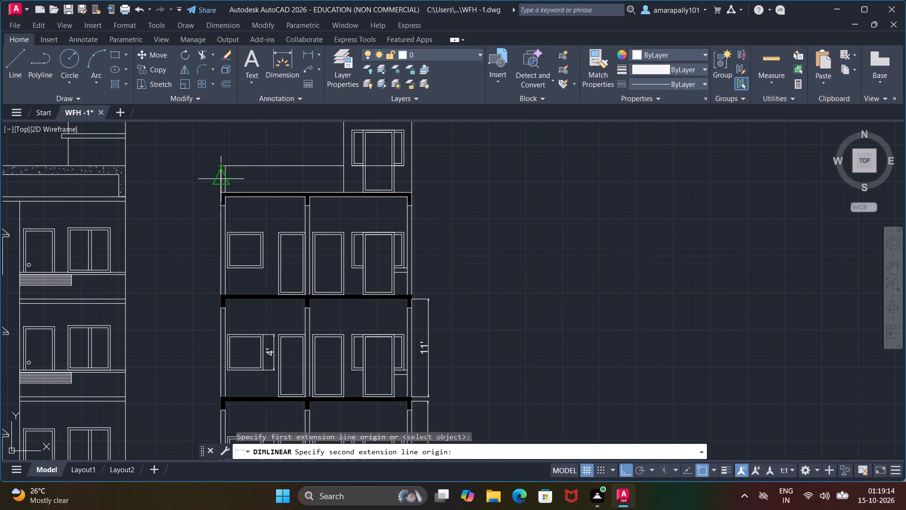
pyautogui.click(216, 191)
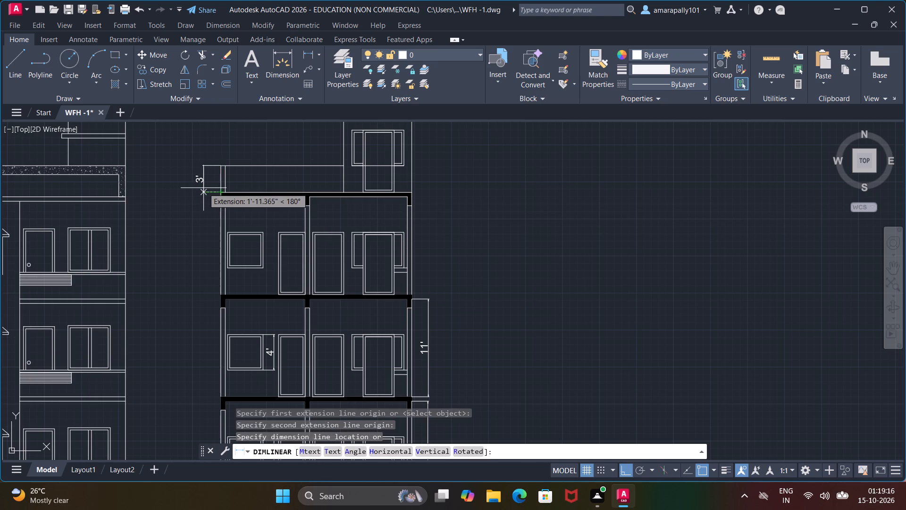
pyautogui.click(211, 191)
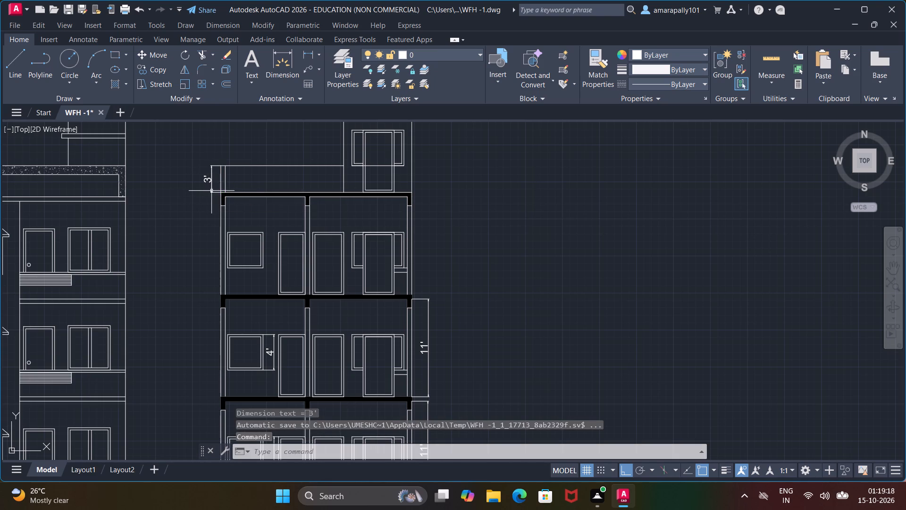
pyautogui.press('Escape')
pyautogui.press('Escape')
pyautogui.press('Escape')
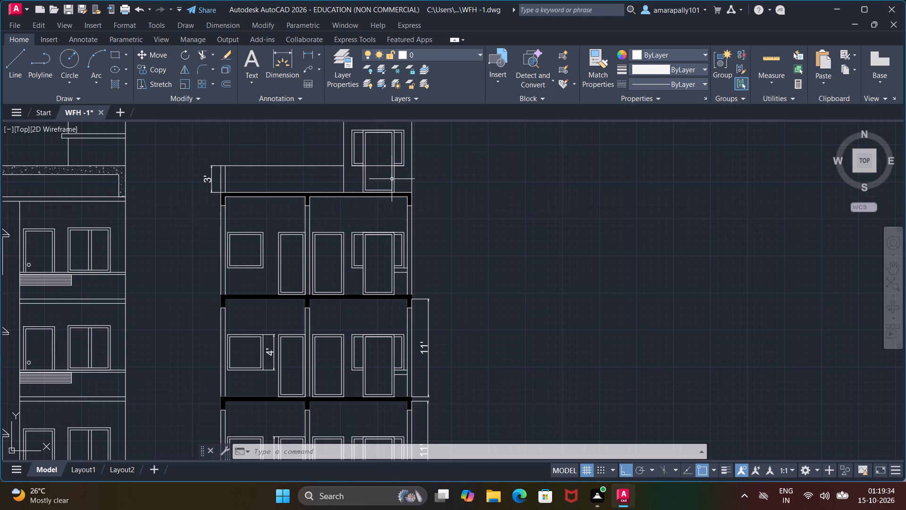
# Add the text label R.C.C SLAB 6" THICK under the section's roof slab in the staircase-side bay, 6" high at a 270° rotation.
pyautogui.scroll(2, 386, 174)
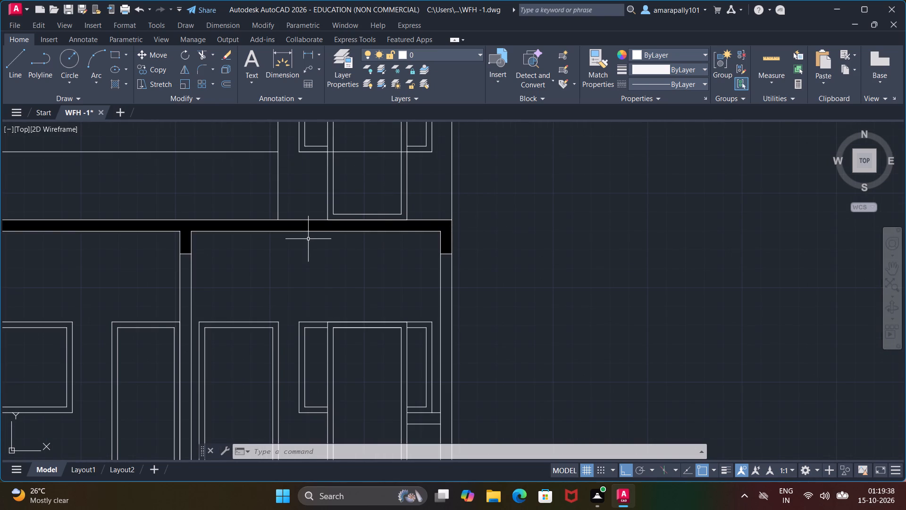
pyautogui.write('TEXT')
pyautogui.press('Return')
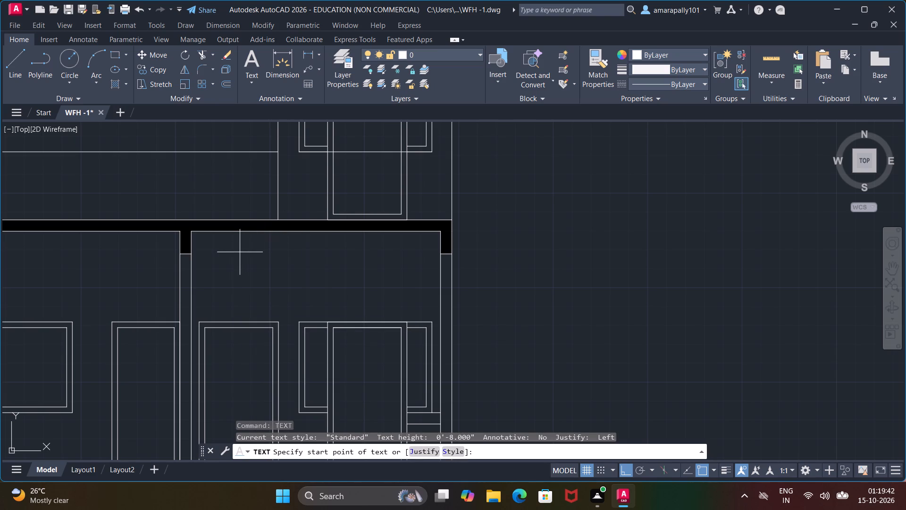
pyautogui.click(222, 239)
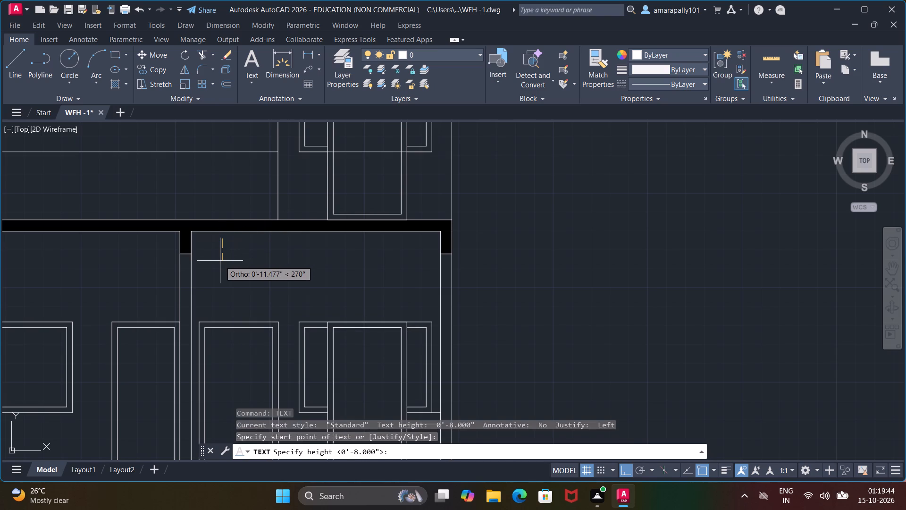
pyautogui.write('6"')
pyautogui.press('Return')
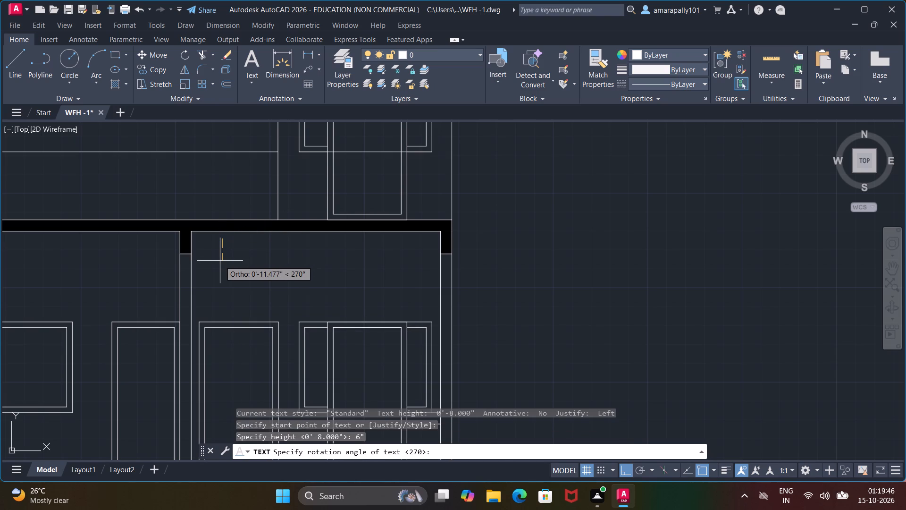
pyautogui.click(220, 261)
pyautogui.click(226, 256)
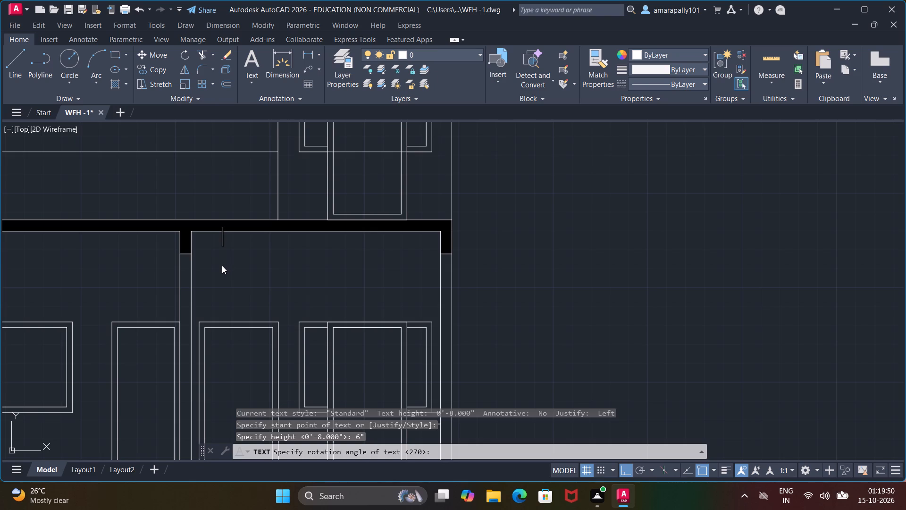
pyautogui.write('R.')
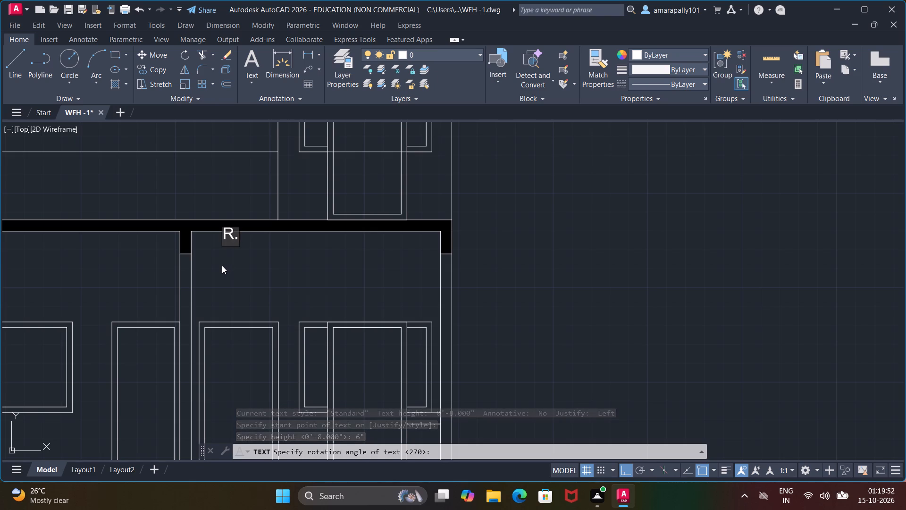
pyautogui.write('C.C')
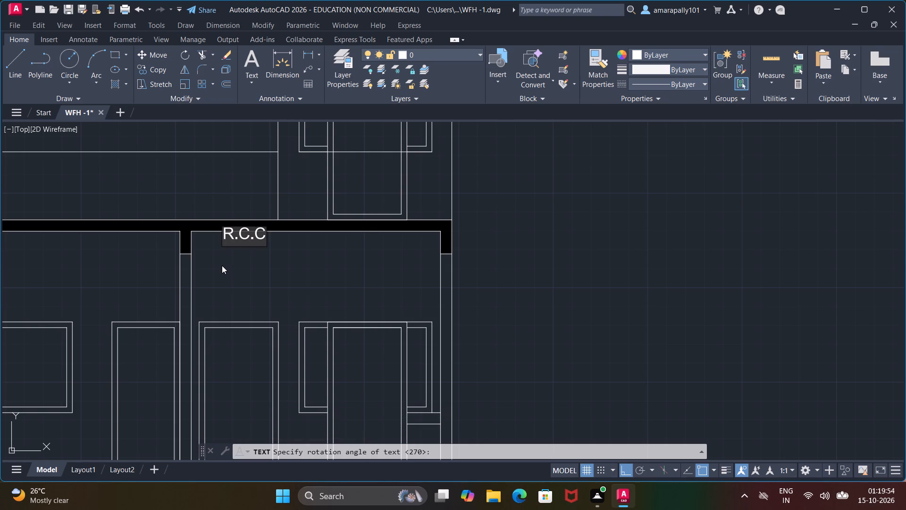
pyautogui.press('space')
pyautogui.write('SLAB')
pyautogui.press('space')
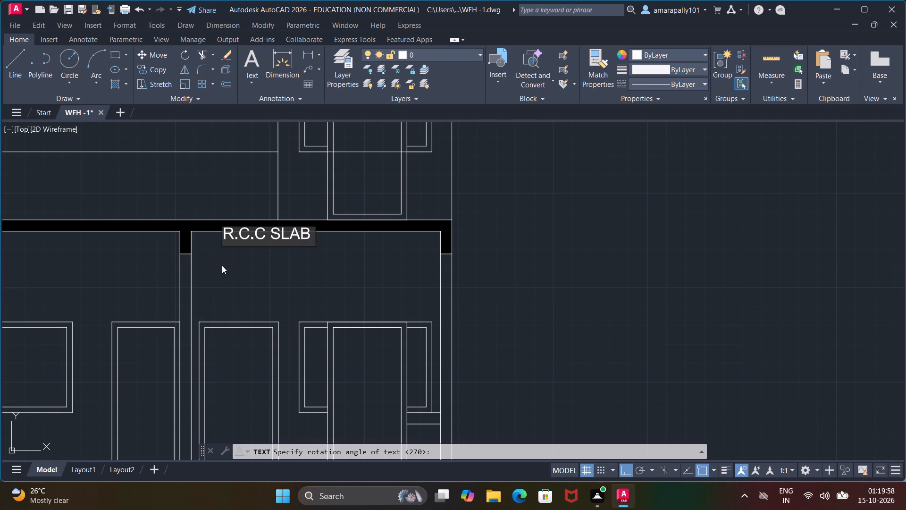
pyautogui.press('6')
pyautogui.hotkey('shift', '"')
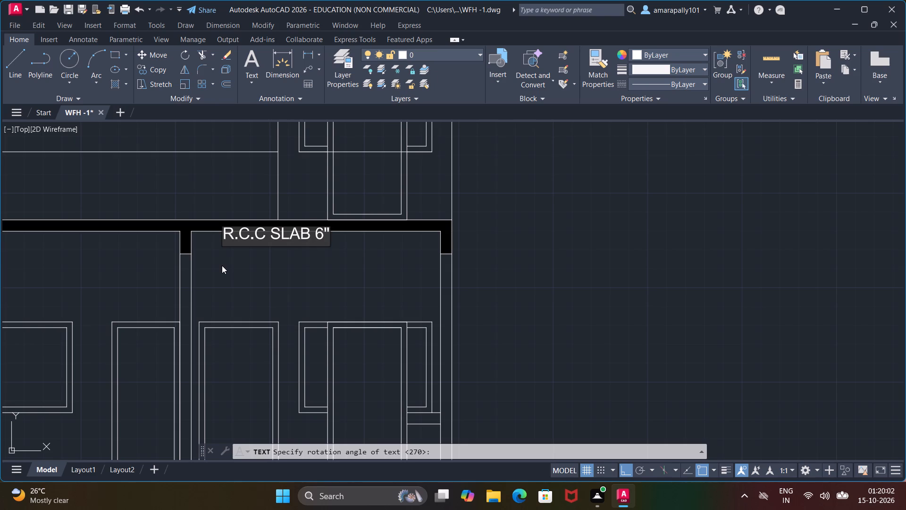
pyautogui.press('space')
pyautogui.write('THIVK')
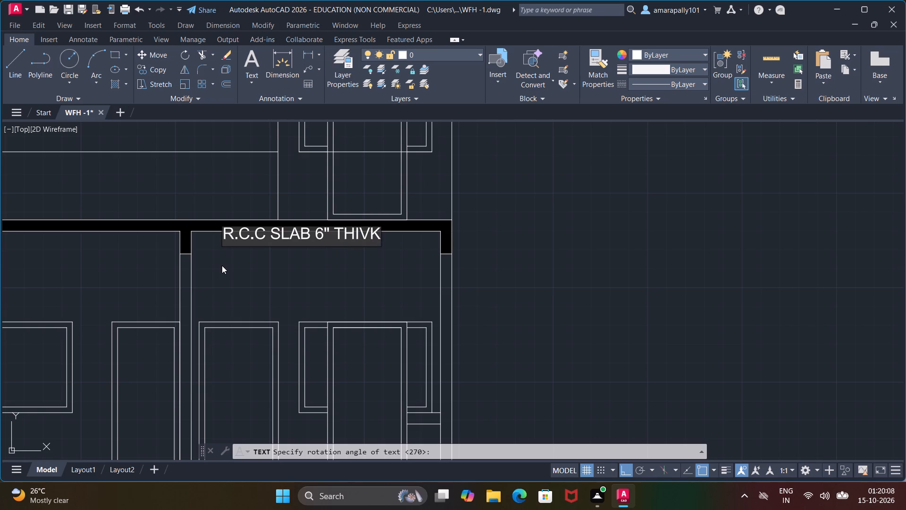
pyautogui.press('BackSpace')
pyautogui.press('BackSpace')
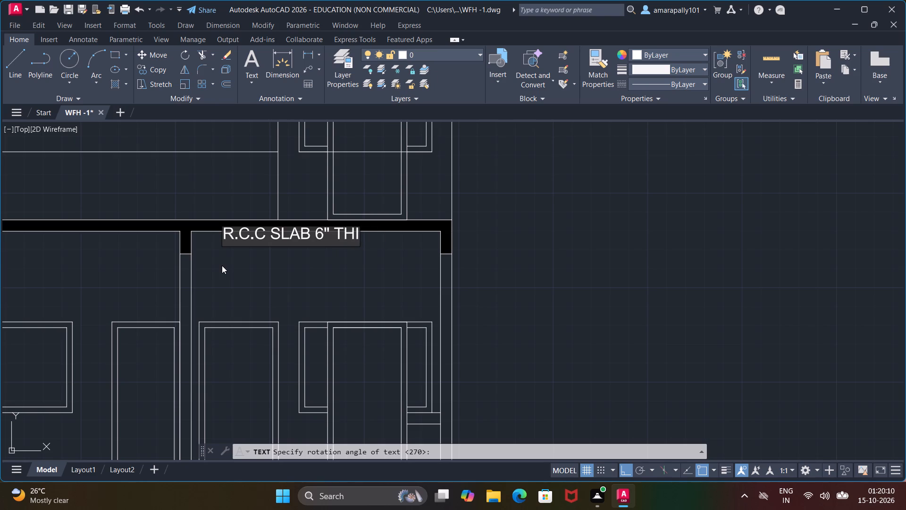
pyautogui.write('CK')
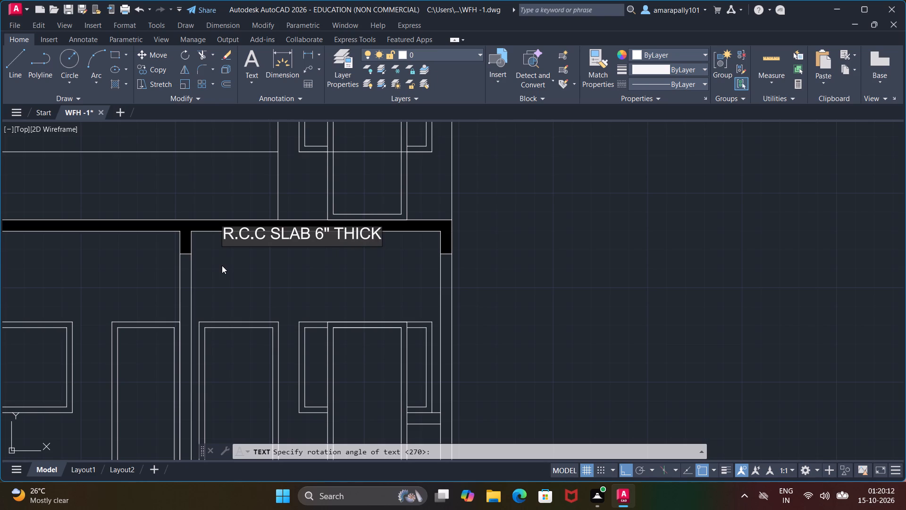
pyautogui.click(222, 265)
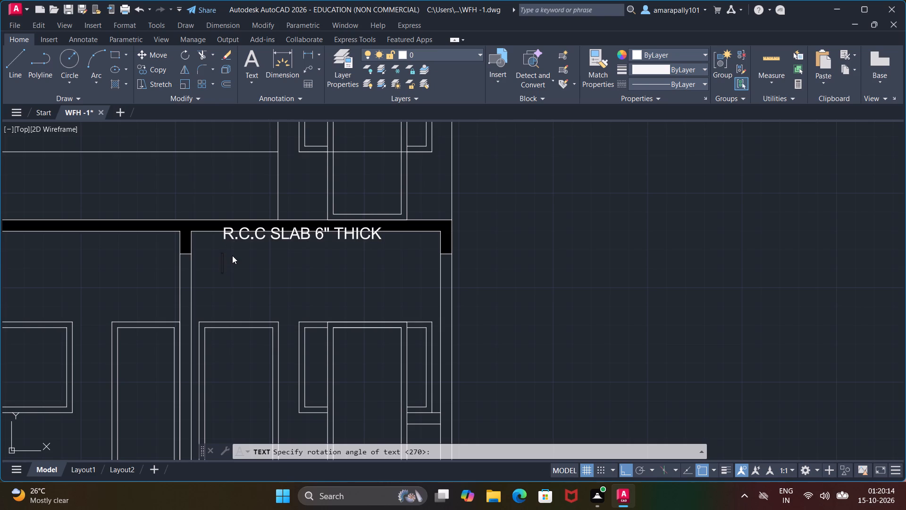
pyautogui.press('Escape')
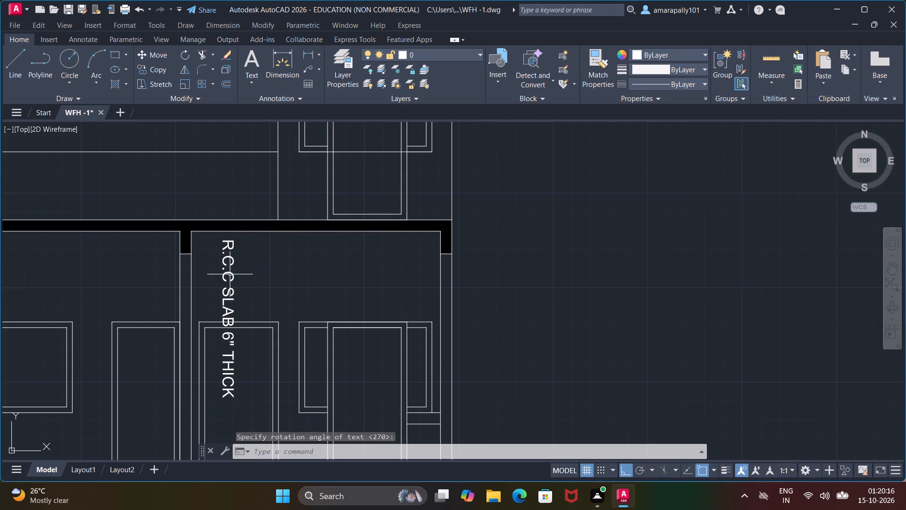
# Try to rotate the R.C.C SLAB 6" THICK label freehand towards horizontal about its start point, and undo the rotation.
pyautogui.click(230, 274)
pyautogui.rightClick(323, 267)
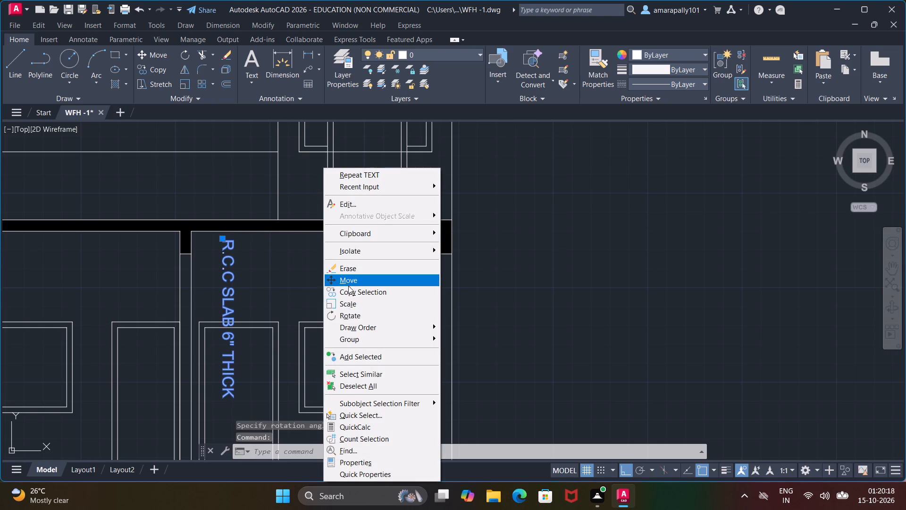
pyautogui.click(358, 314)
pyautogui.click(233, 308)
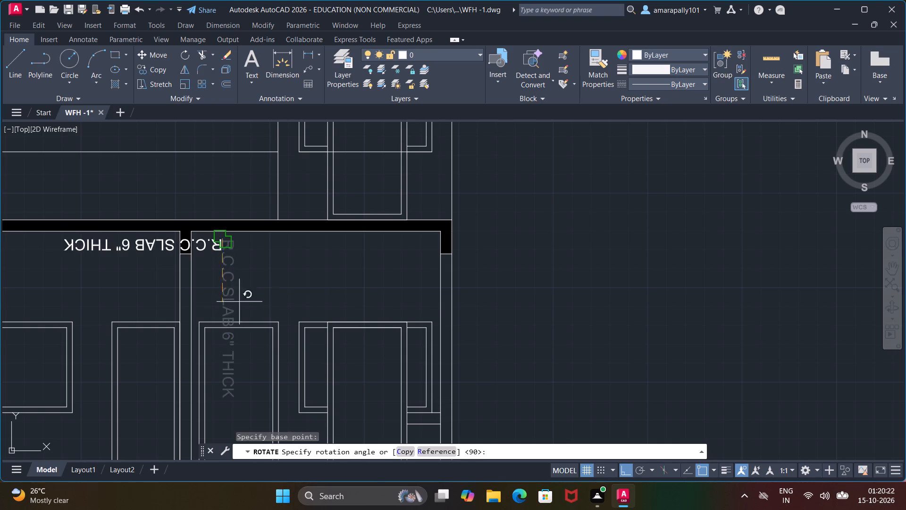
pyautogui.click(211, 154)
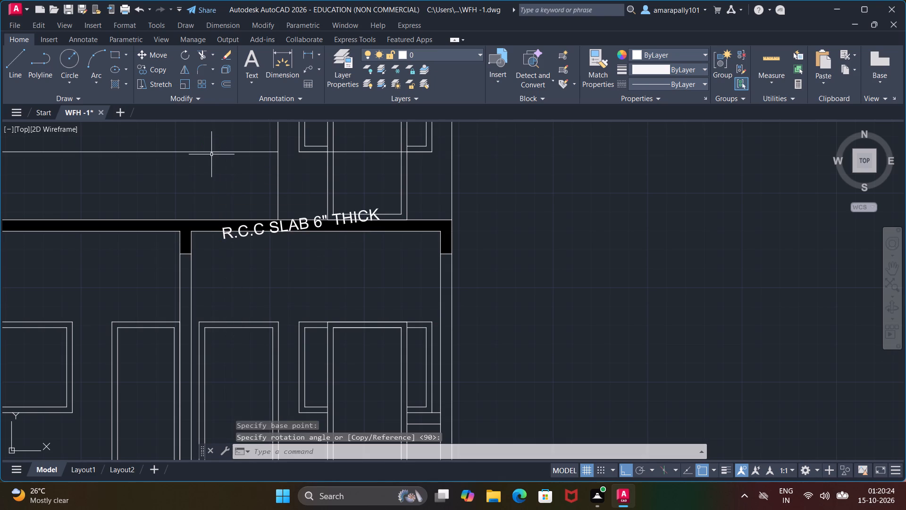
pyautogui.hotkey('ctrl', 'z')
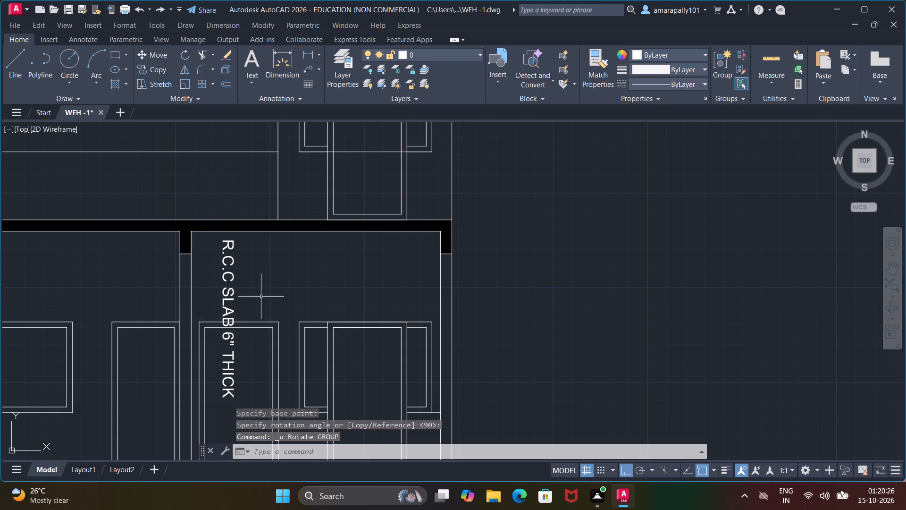
# Rotate the R.C.C SLAB 6" THICK label 90° about its start point so it reads horizontally.
pyautogui.click(227, 309)
pyautogui.rightClick(271, 299)
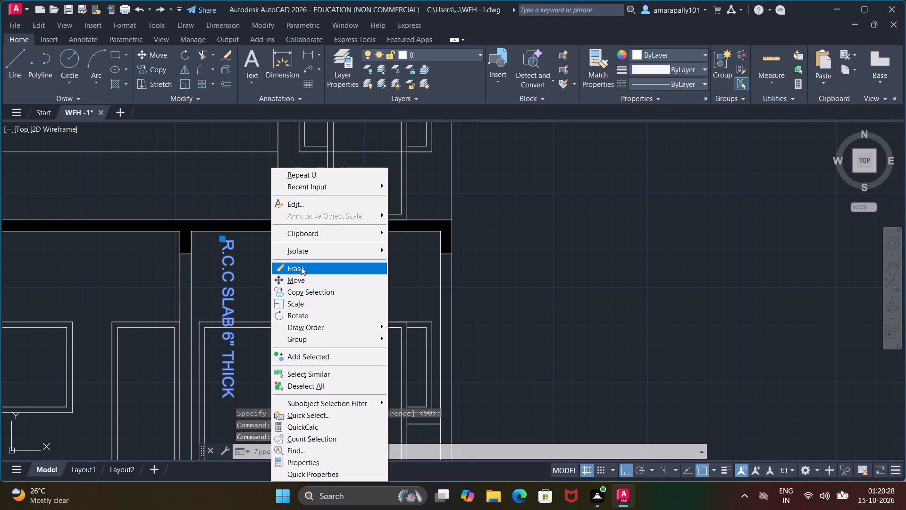
pyautogui.click(298, 310)
pyautogui.click(224, 295)
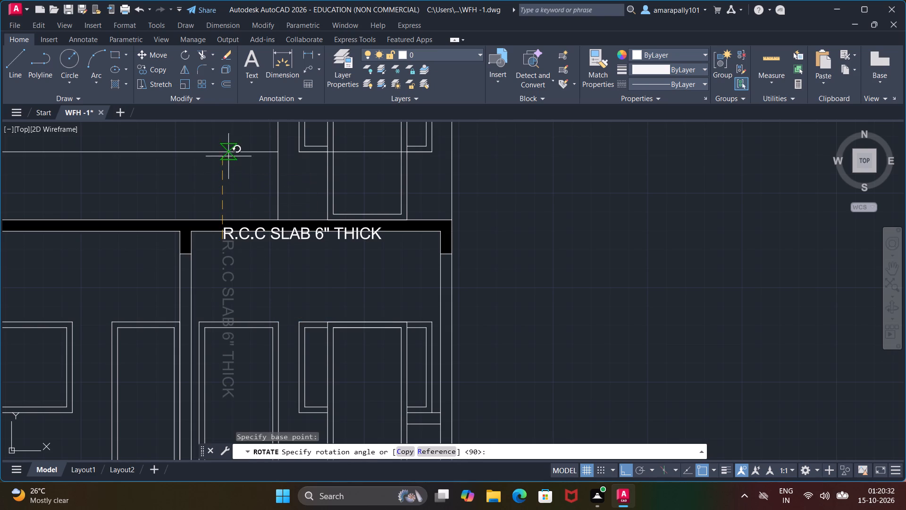
pyautogui.click(222, 138)
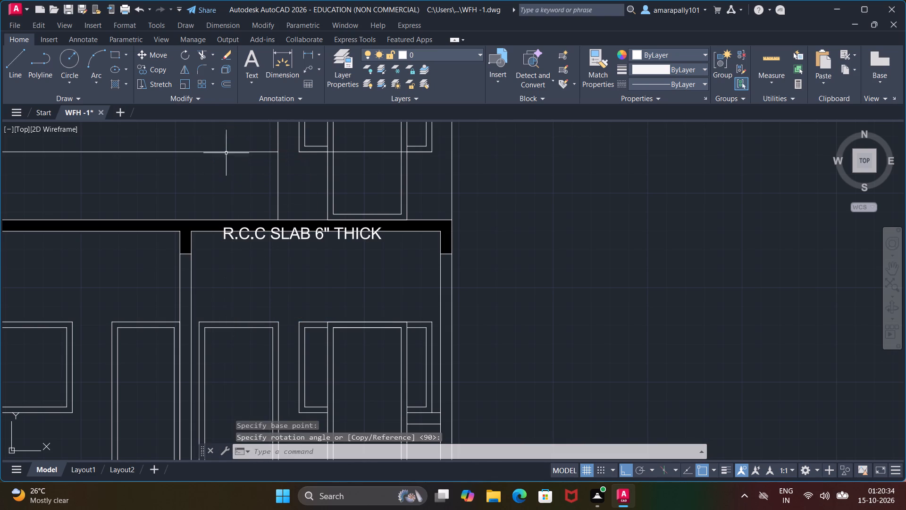
# Move the R.C.C SLAB 6" THICK label straight down so it sits clear below the roof slab.
pyautogui.click(234, 237)
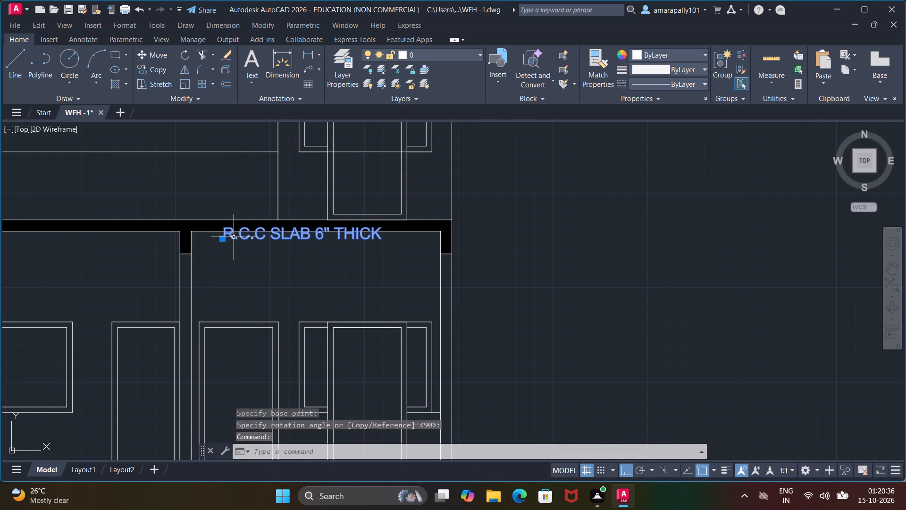
pyautogui.rightClick(266, 265)
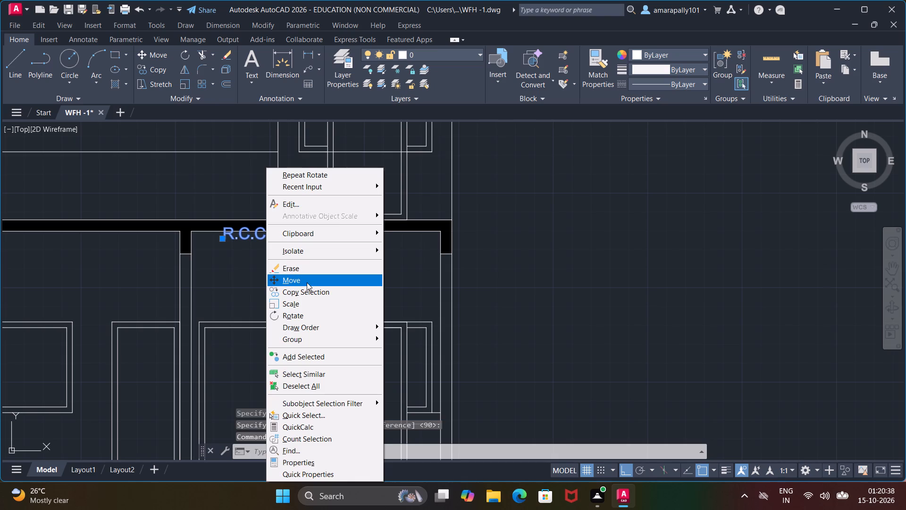
pyautogui.click(307, 282)
pyautogui.click(235, 243)
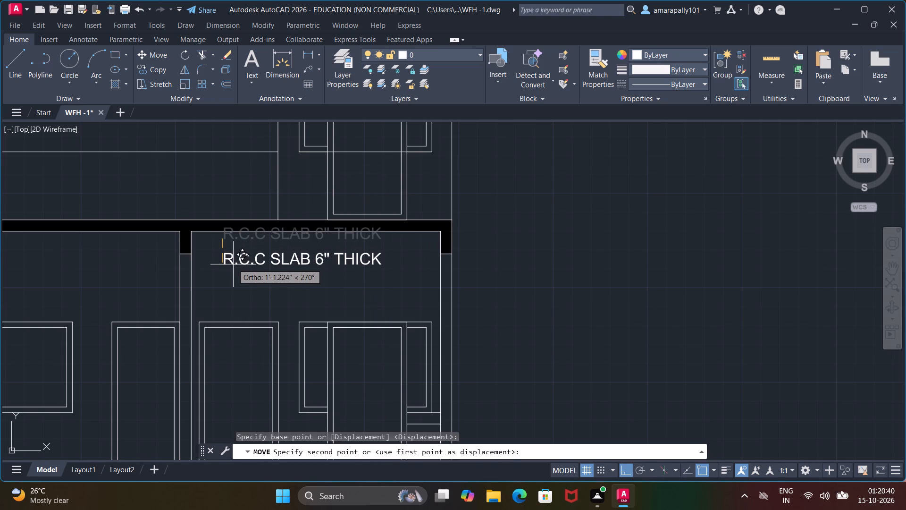
pyautogui.click(235, 256)
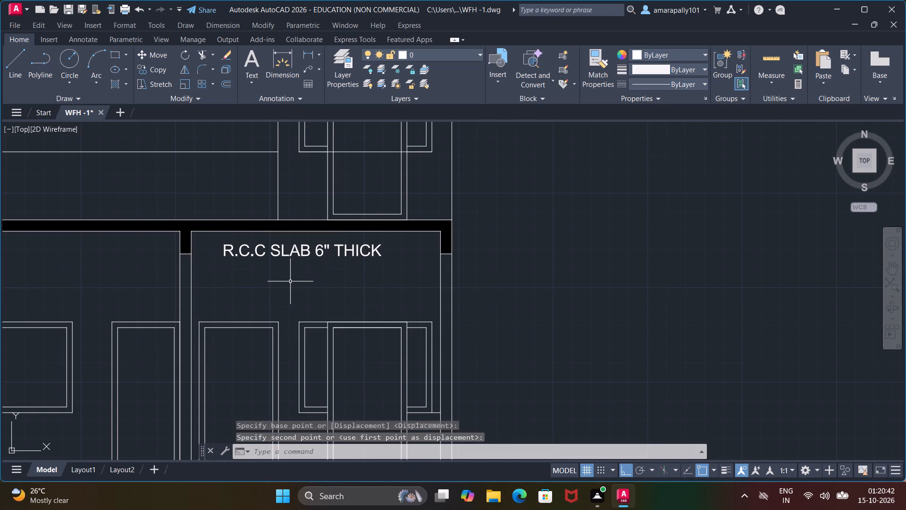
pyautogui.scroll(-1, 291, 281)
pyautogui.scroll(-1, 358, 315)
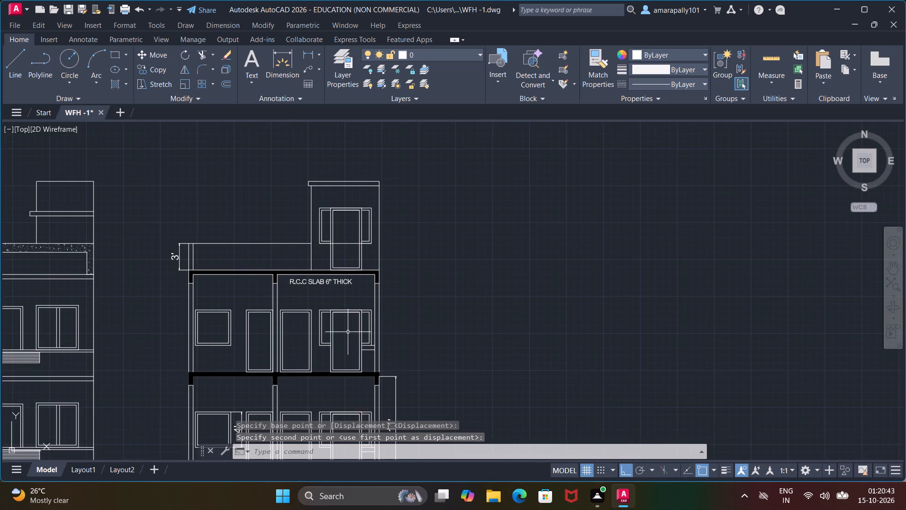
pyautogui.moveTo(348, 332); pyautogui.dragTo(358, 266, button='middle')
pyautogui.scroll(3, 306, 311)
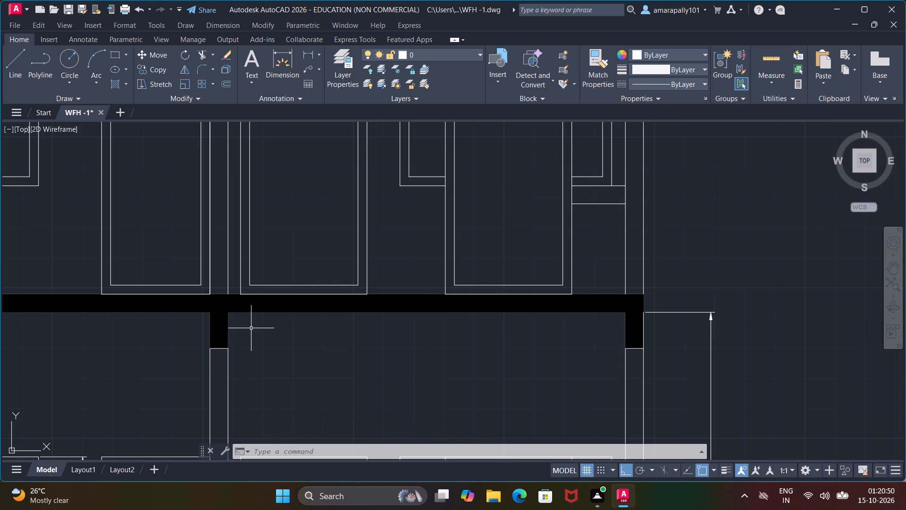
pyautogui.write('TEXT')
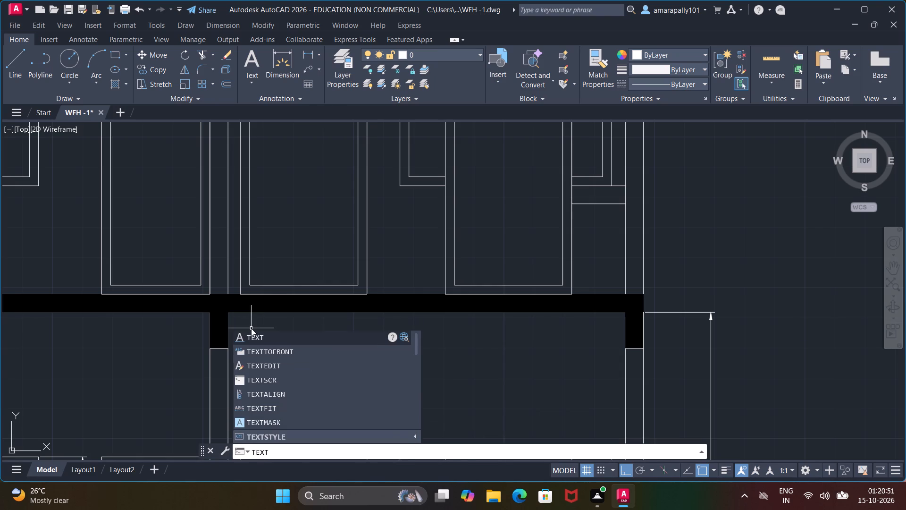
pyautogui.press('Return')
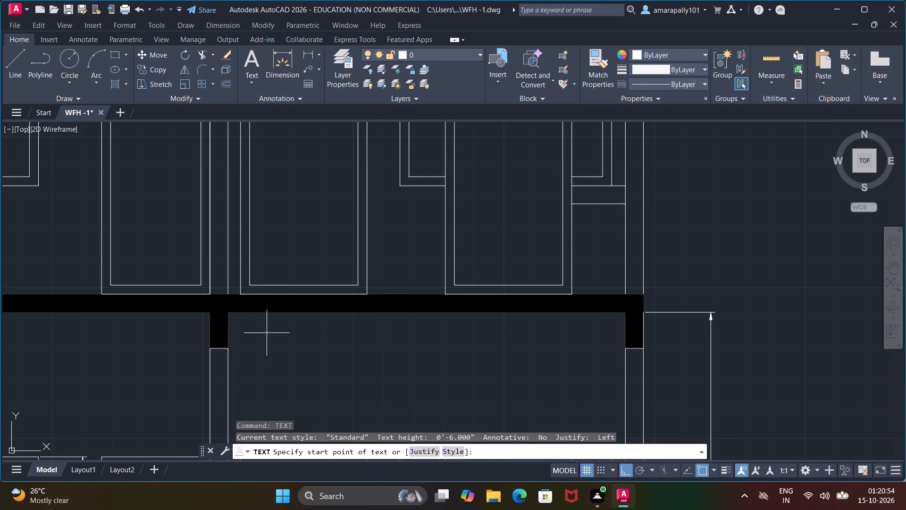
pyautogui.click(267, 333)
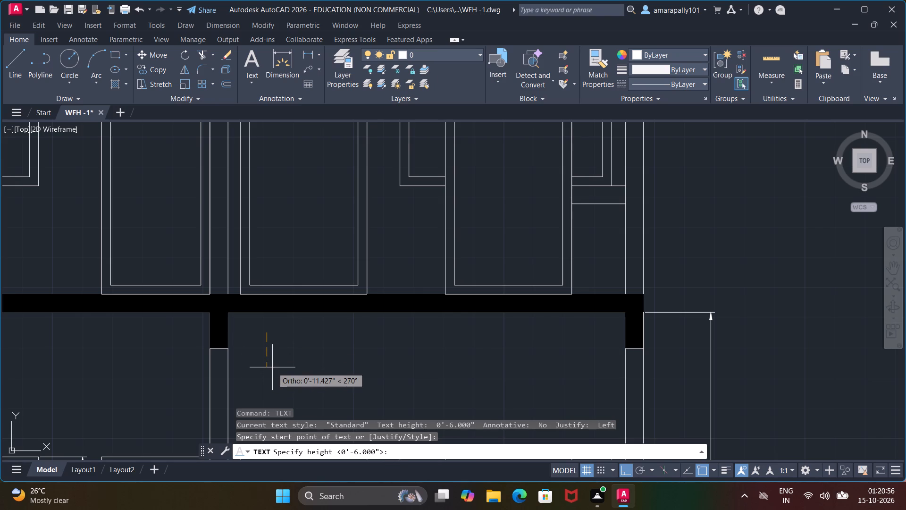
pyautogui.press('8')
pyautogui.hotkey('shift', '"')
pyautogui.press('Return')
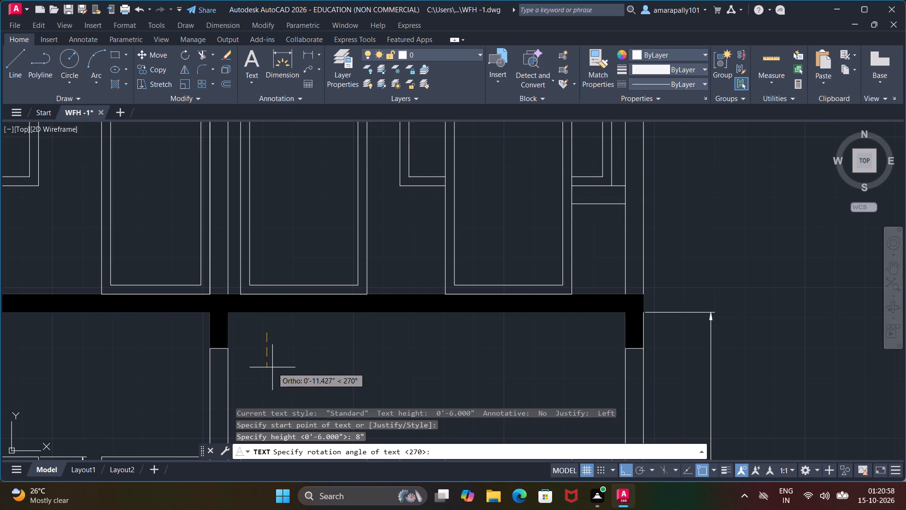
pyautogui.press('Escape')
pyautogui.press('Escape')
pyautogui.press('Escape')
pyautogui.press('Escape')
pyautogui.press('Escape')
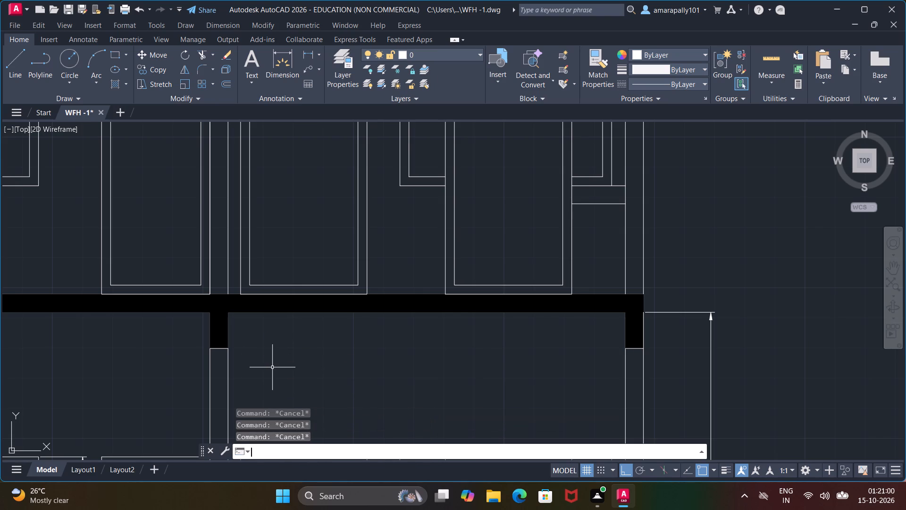
# Add the text label R.C.C BEAM 6"X18" below the floor slab under the top storey, about 3.9" high at a 270° rotation.
pyautogui.write('TEXT')
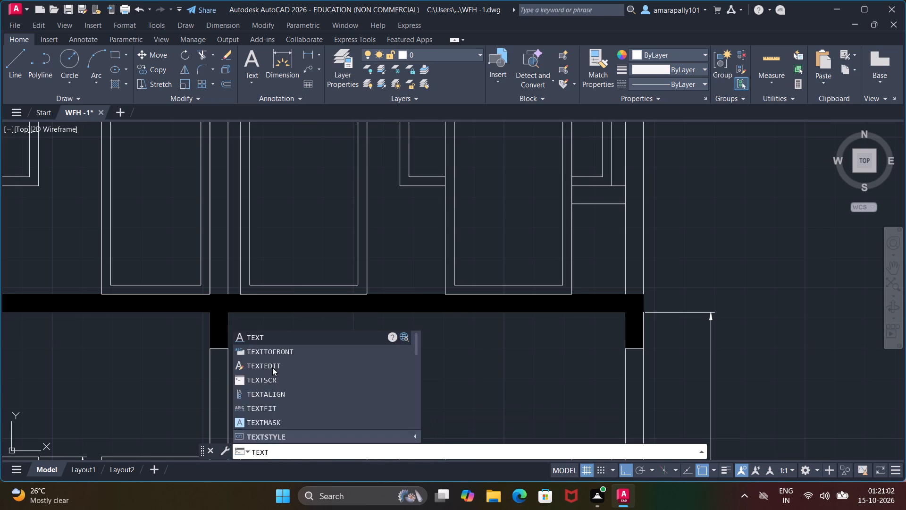
pyautogui.press('Return')
pyautogui.write('6"')
pyautogui.press('Return')
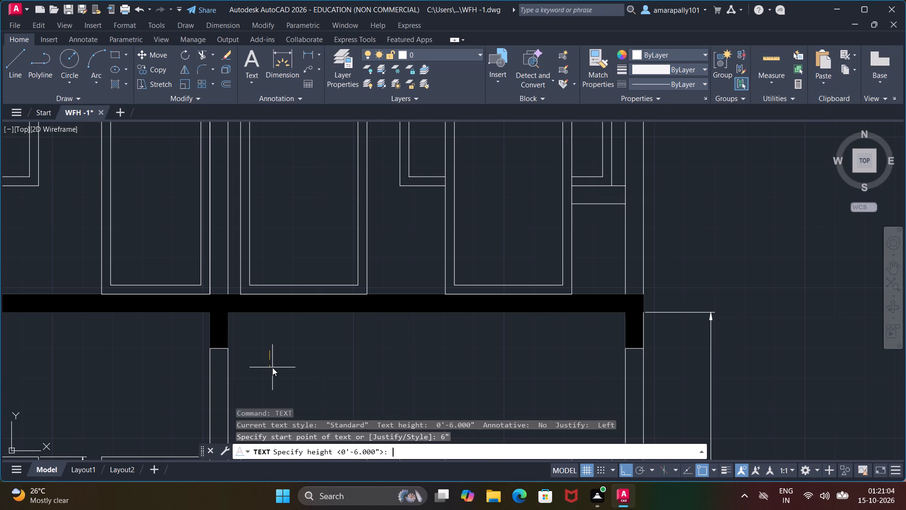
pyautogui.click(271, 339)
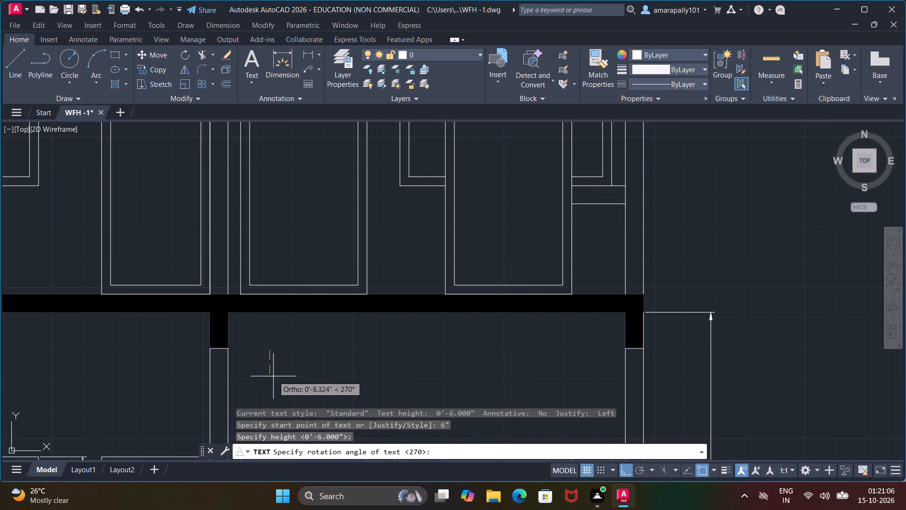
pyautogui.click(273, 381)
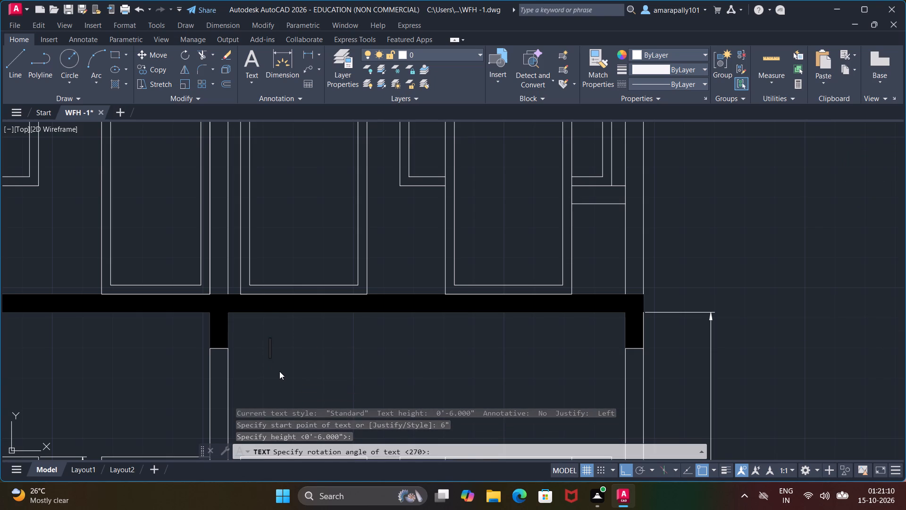
pyautogui.press('r')
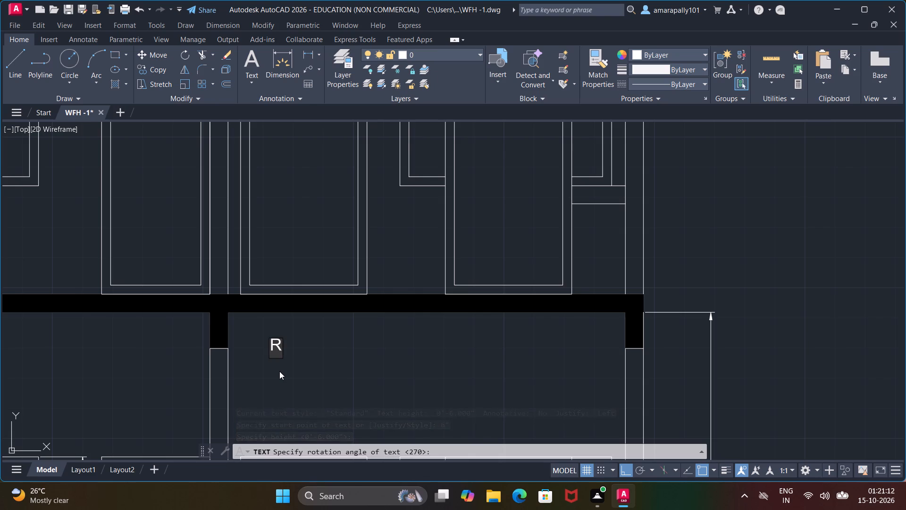
pyautogui.write('.C.C')
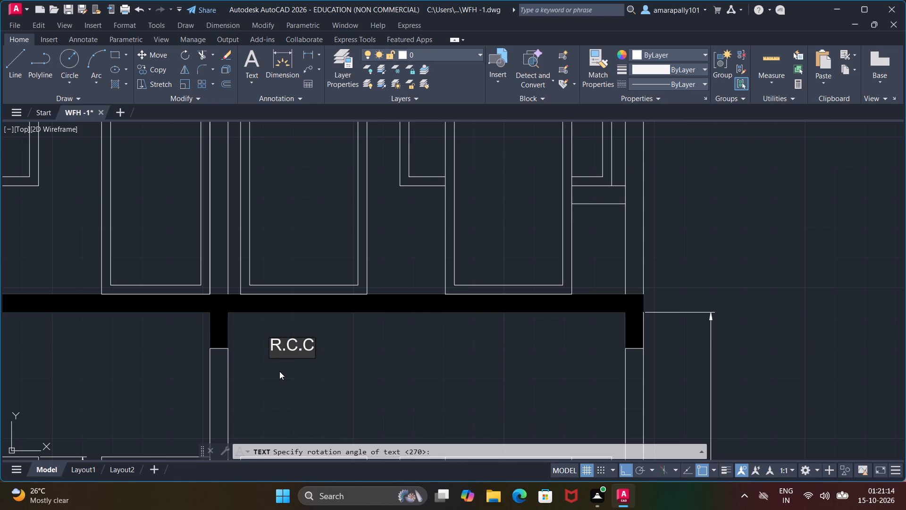
pyautogui.press('space')
pyautogui.write('BEAM')
pyautogui.press('space')
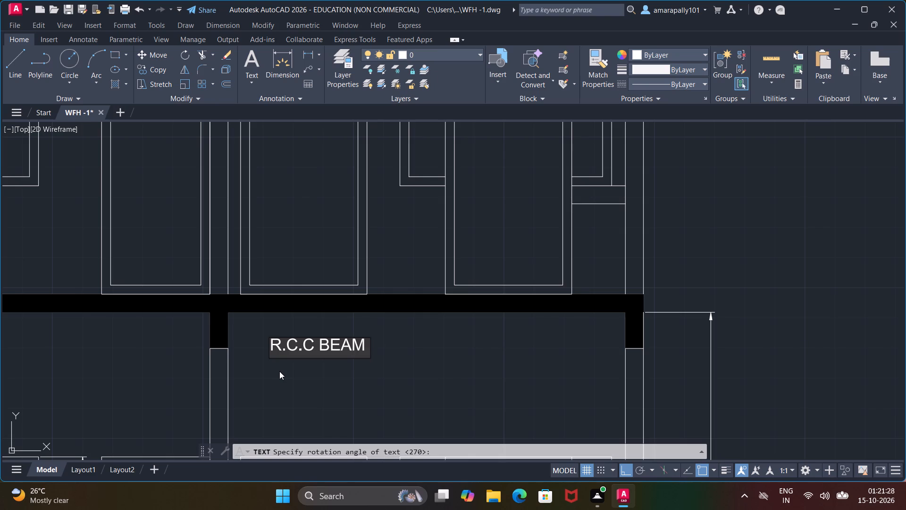
pyautogui.press('6')
pyautogui.hotkey('shift', '"')
pyautogui.press('x')
pyautogui.write('18')
pyautogui.hotkey('shift', '"')
pyautogui.press('Return')
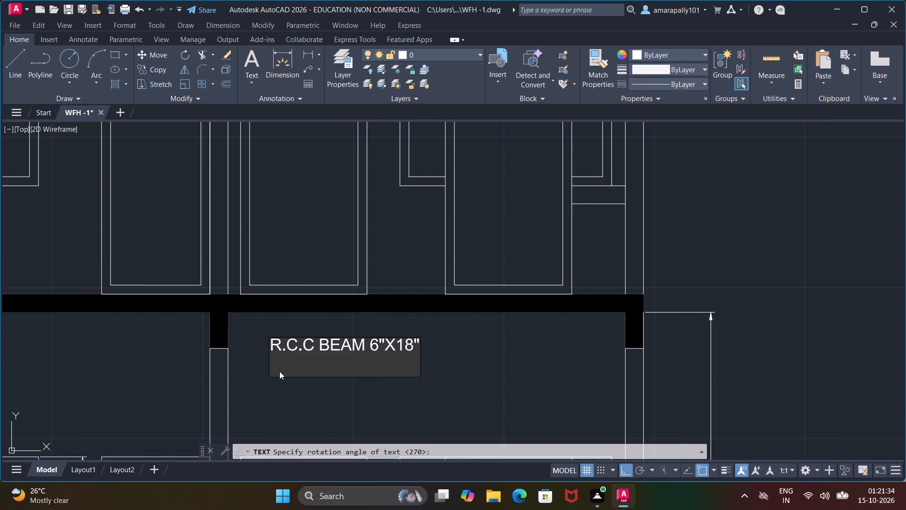
pyautogui.click(257, 386)
pyautogui.press('Escape')
# Rotate the R.C.C BEAM 6"X18" label 90° about its start point so it reads horizontally.
pyautogui.click(277, 381)
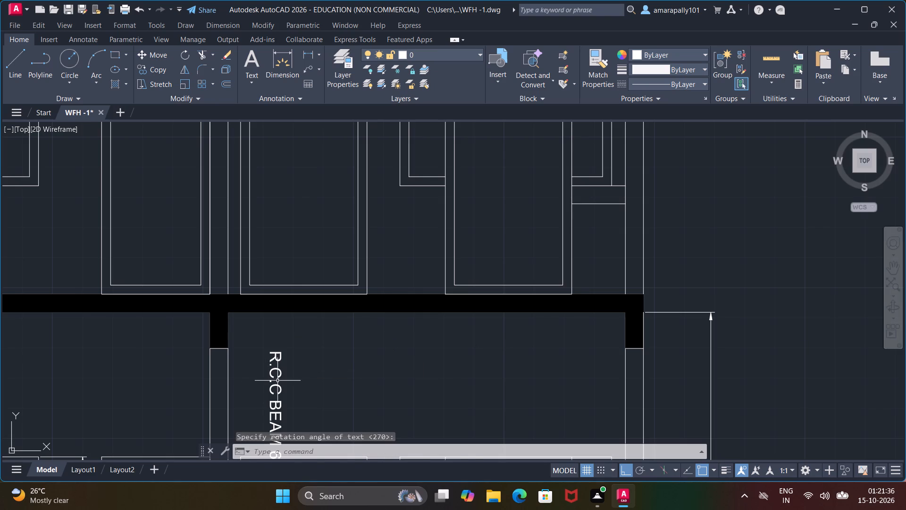
pyautogui.click(279, 379)
pyautogui.click(272, 357)
pyautogui.rightClick(278, 352)
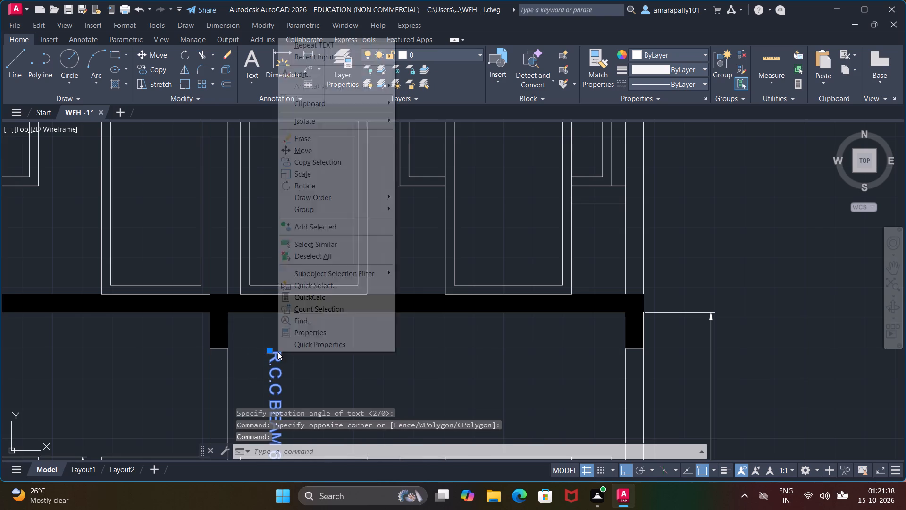
pyautogui.click(341, 184)
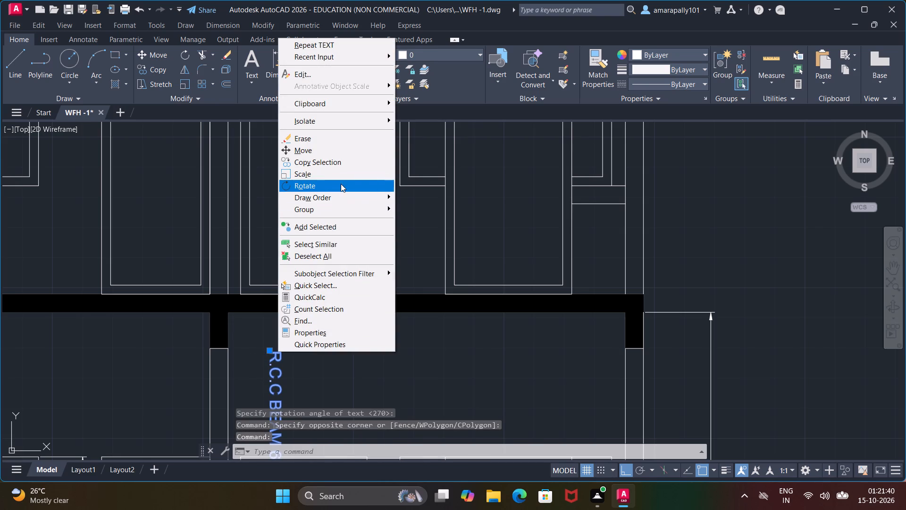
pyautogui.click(288, 372)
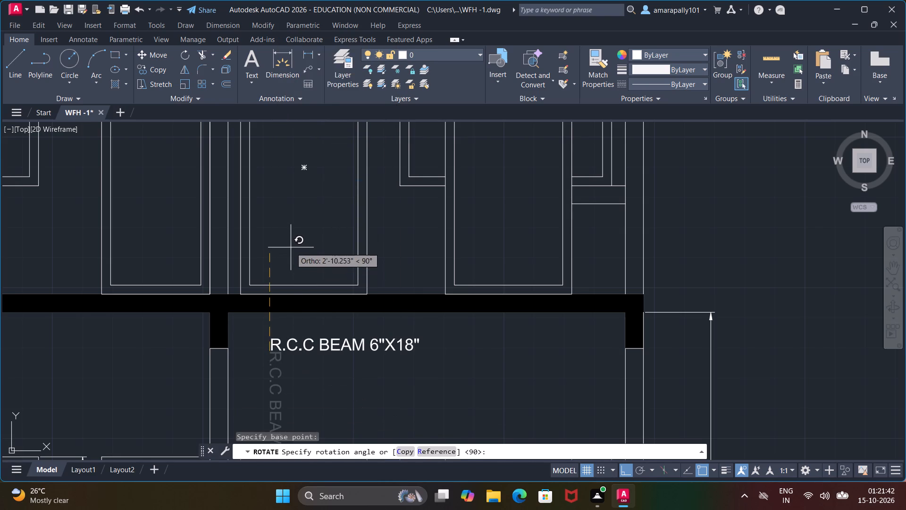
pyautogui.click(291, 235)
# Move the R.C.C BEAM 6"X18" label straight up to just beneath the R.C.C SLAB 6" THICK label under the roof slab.
pyautogui.scroll(-4, 319, 353)
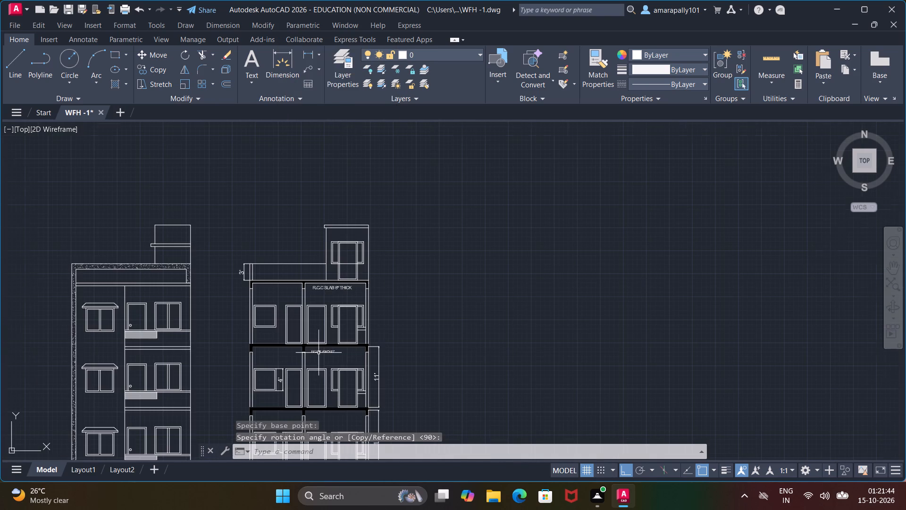
pyautogui.scroll(3, 337, 369)
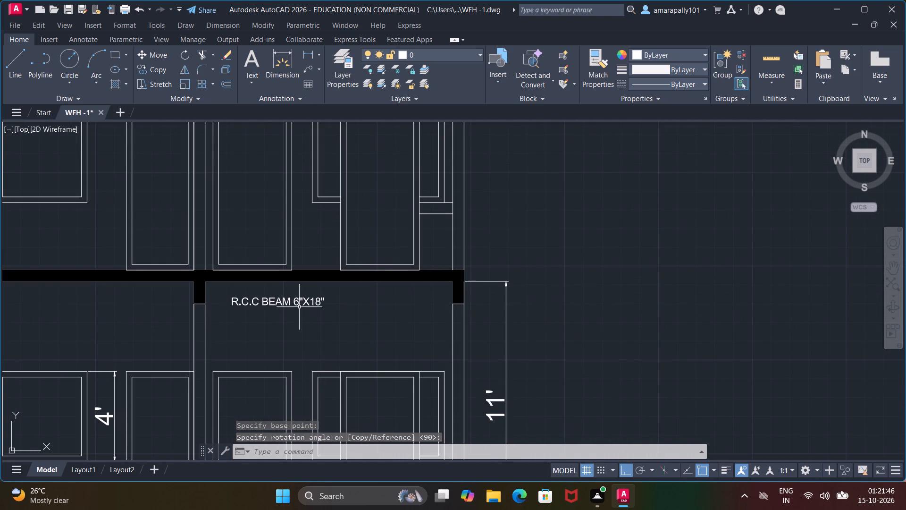
pyautogui.click(299, 303)
pyautogui.rightClick(297, 302)
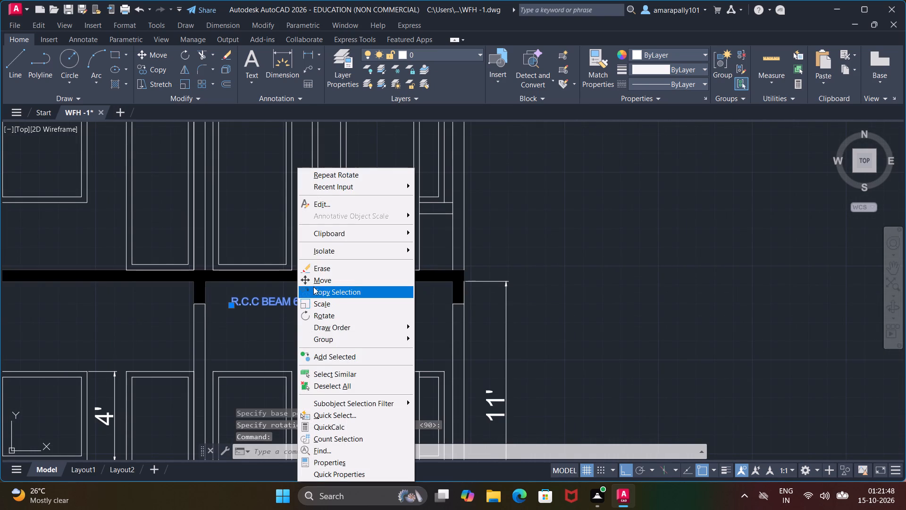
pyautogui.click(315, 280)
pyautogui.click(296, 300)
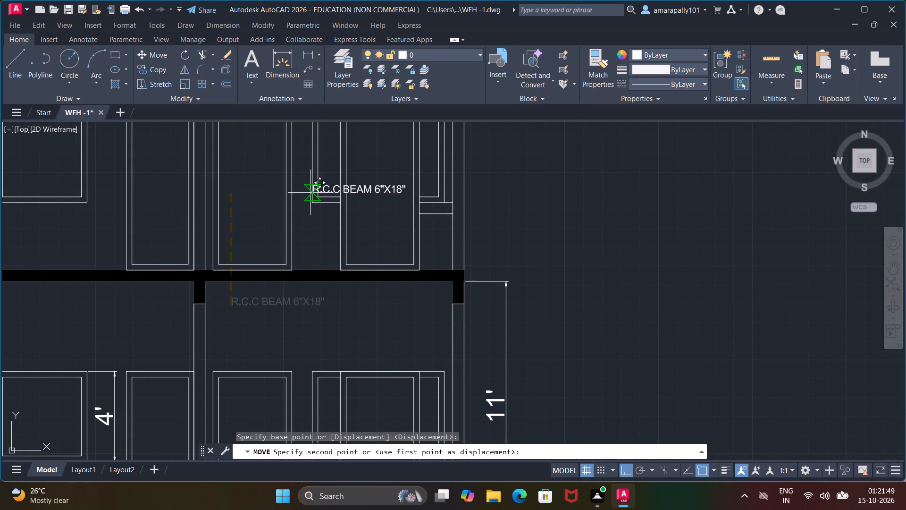
pyautogui.moveTo(310, 193); pyautogui.dragTo(314, 442, button='middle')
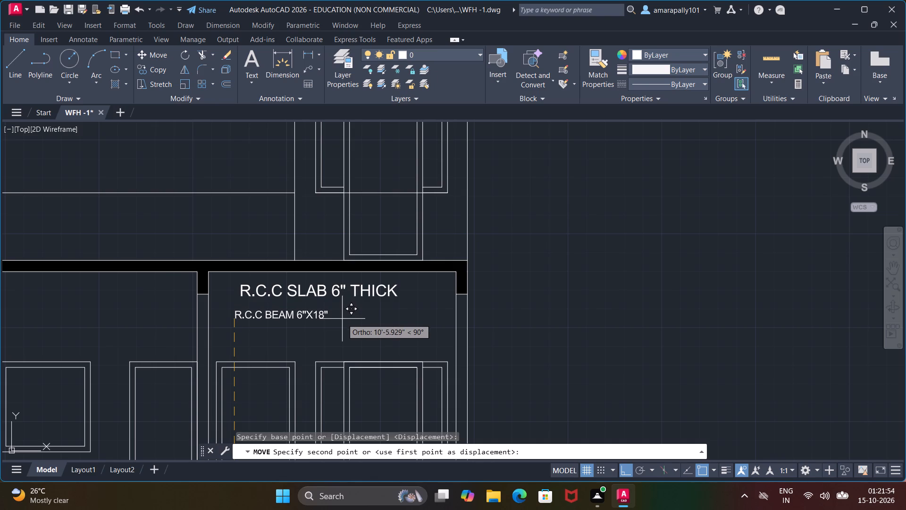
pyautogui.click(342, 319)
# Set the R.C.C BEAM 6"X18" label's text height to 6".
pyautogui.click(312, 319)
pyautogui.rightClick(311, 319)
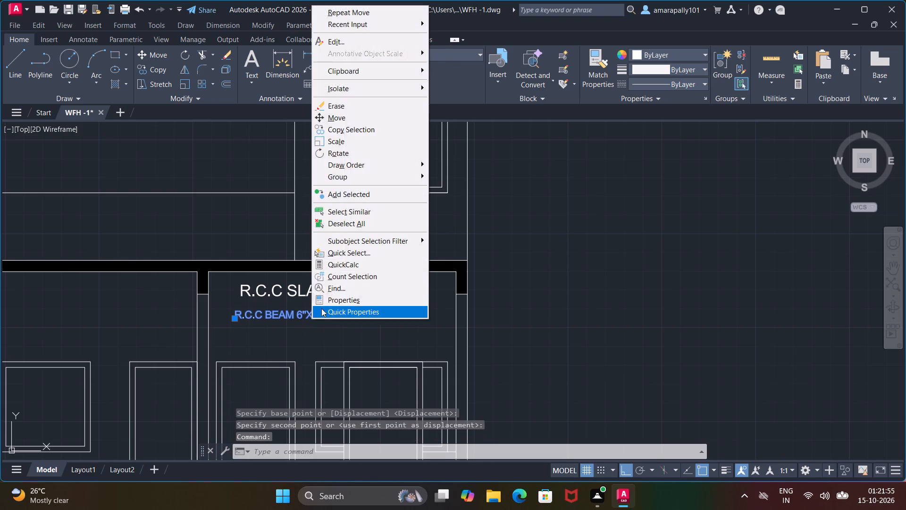
pyautogui.click(327, 300)
pyautogui.click(107, 266)
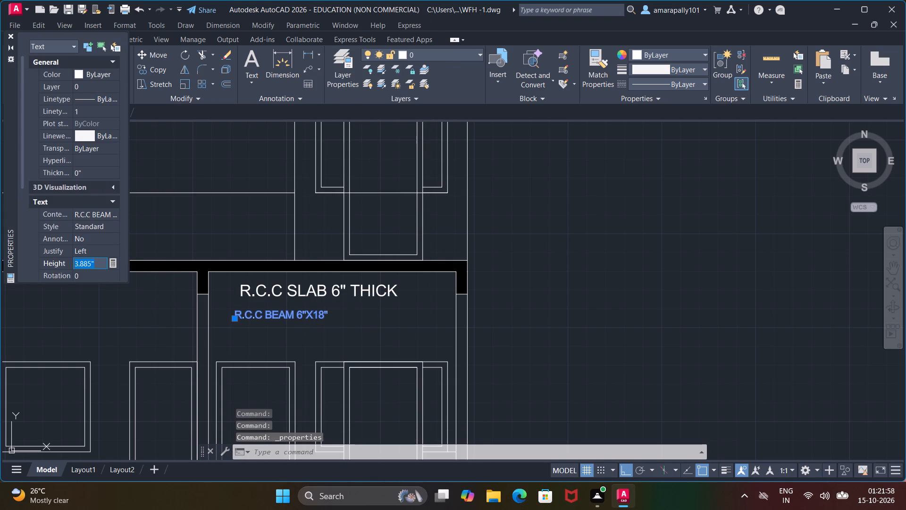
pyautogui.press('BackSpace')
pyautogui.press('6')
pyautogui.press("'")
pyautogui.press('Return')
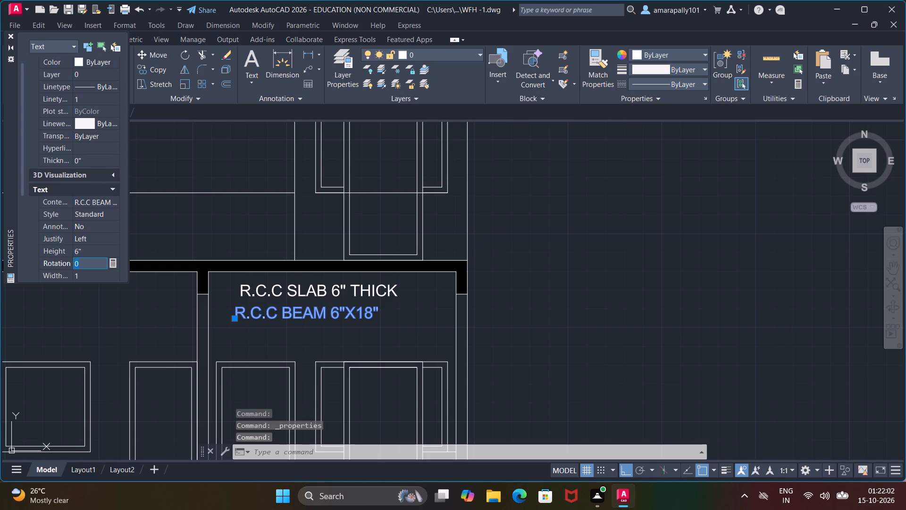
pyautogui.press('Escape')
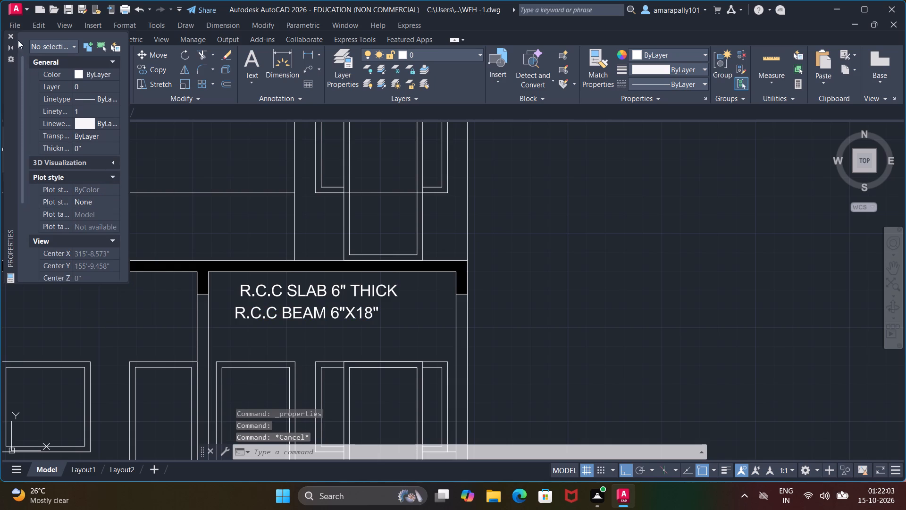
pyautogui.click(8, 32)
# Move the R.C.C BEAM 6"X18" label horizontally so its start lines up with the R.C.C SLAB 6" THICK label above.
pyautogui.click(250, 318)
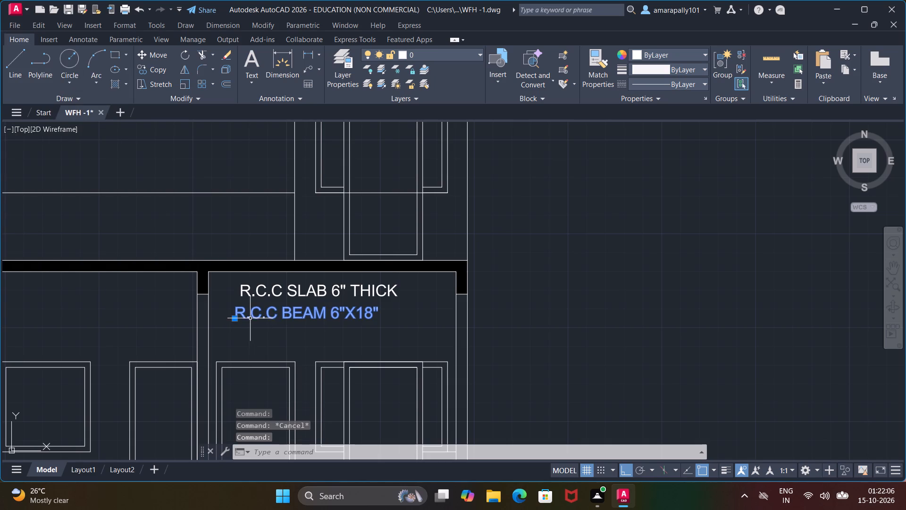
pyautogui.rightClick(268, 321)
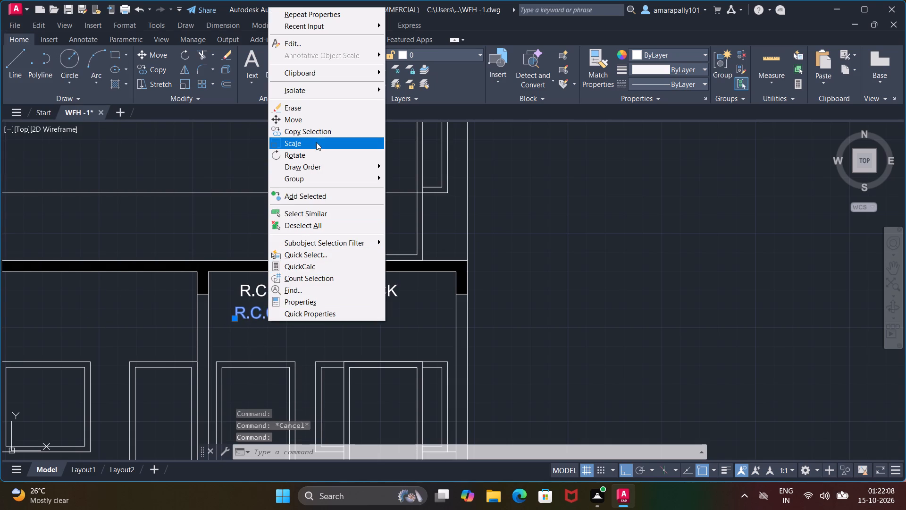
pyautogui.click(313, 114)
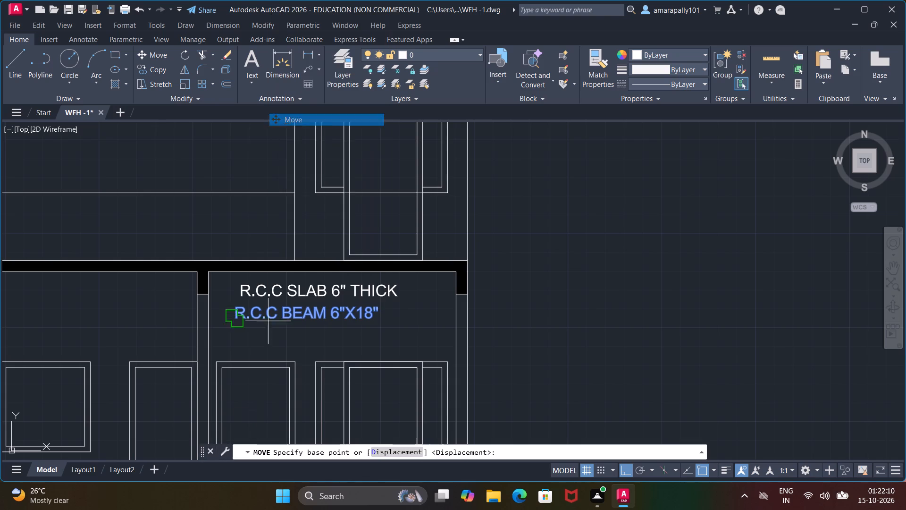
pyautogui.click(242, 309)
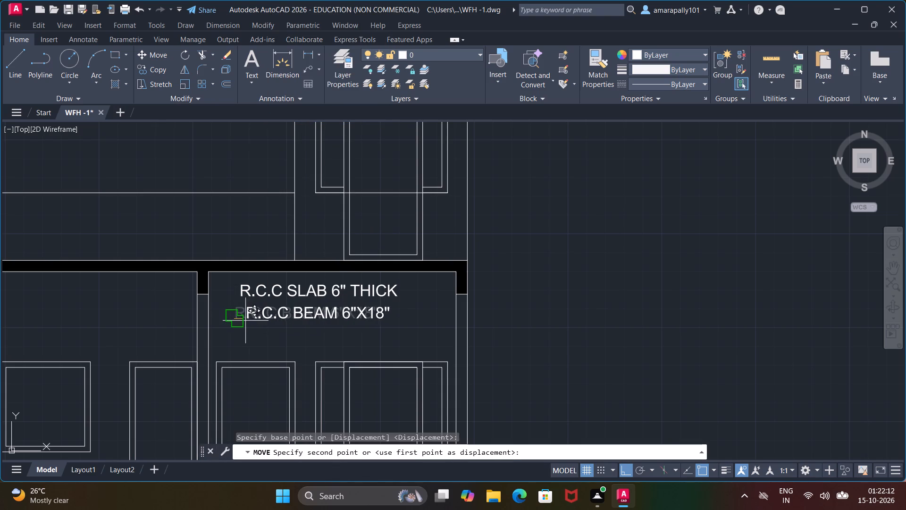
pyautogui.scroll(5, 243, 321)
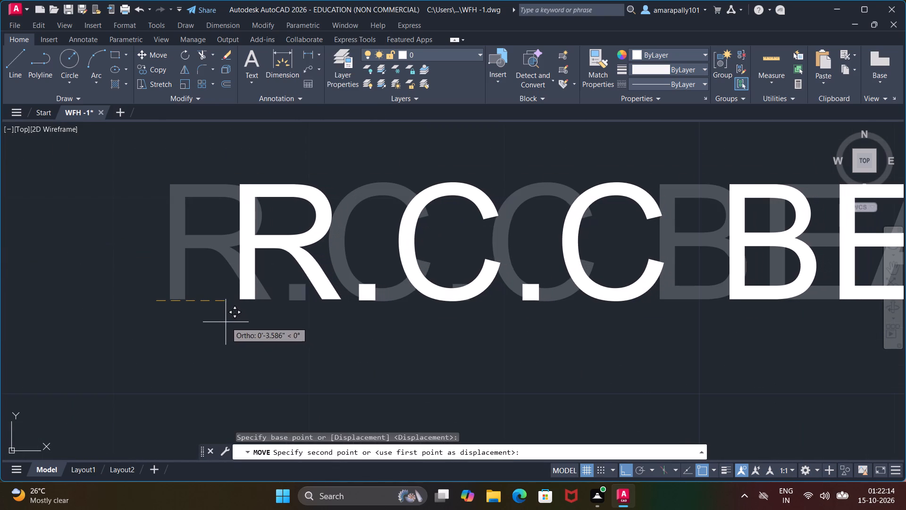
pyautogui.click(224, 321)
pyautogui.scroll(-3, 269, 320)
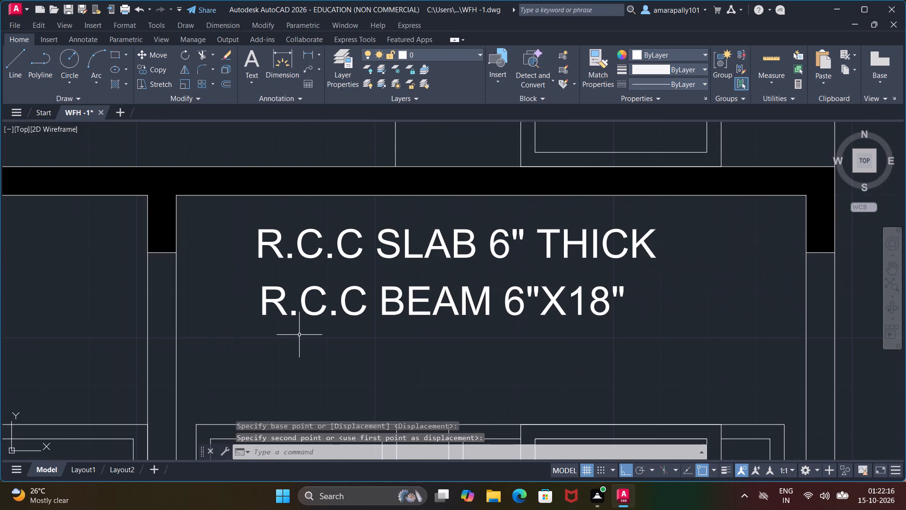
pyautogui.press('Escape')
pyautogui.press('Escape')
pyautogui.scroll(-3, 305, 330)
pyautogui.press('Escape')
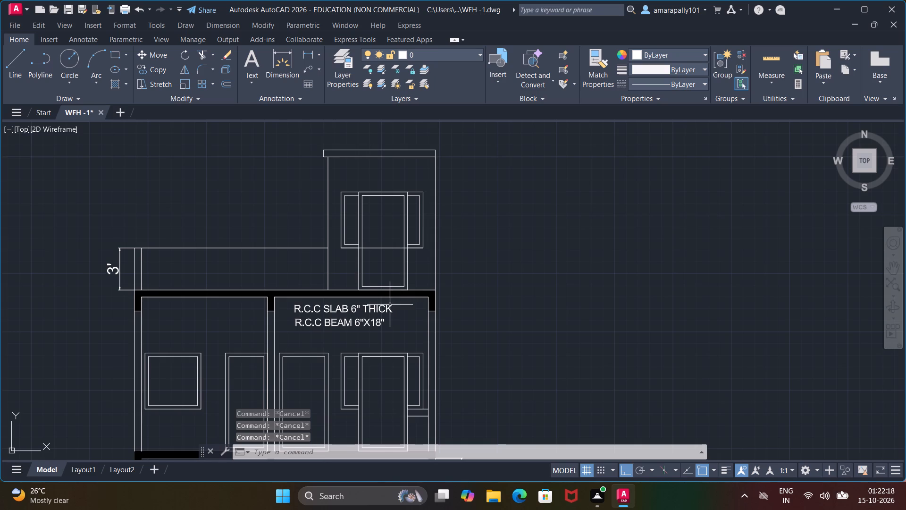
# On Layout1, stretch the viewport's corners outward so its frame nearly reaches the paper edges on all four sides.
pyautogui.scroll(-1, 382, 310)
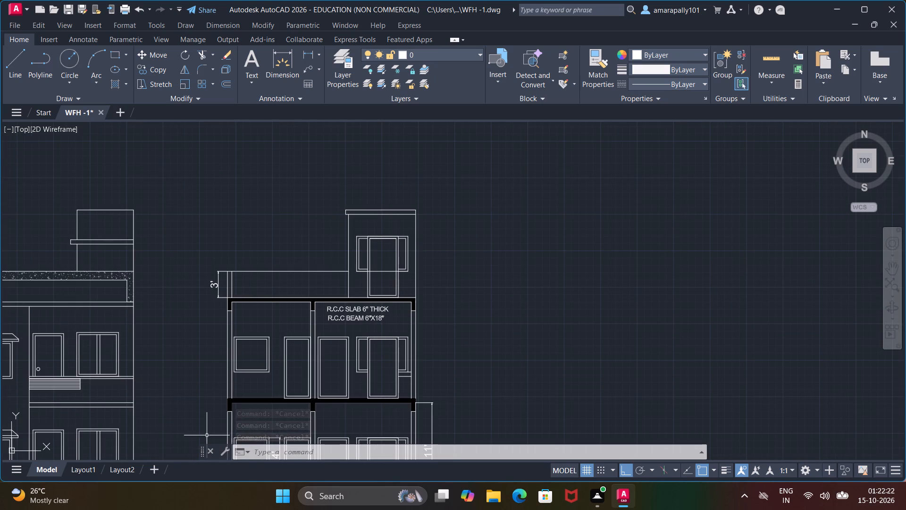
pyautogui.click(81, 474)
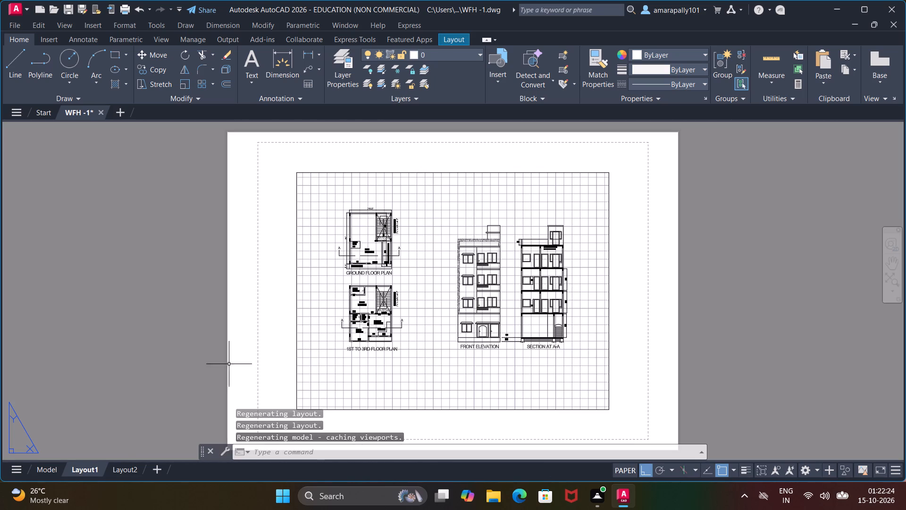
pyautogui.scroll(1, 369, 323)
pyautogui.scroll(-2, 368, 323)
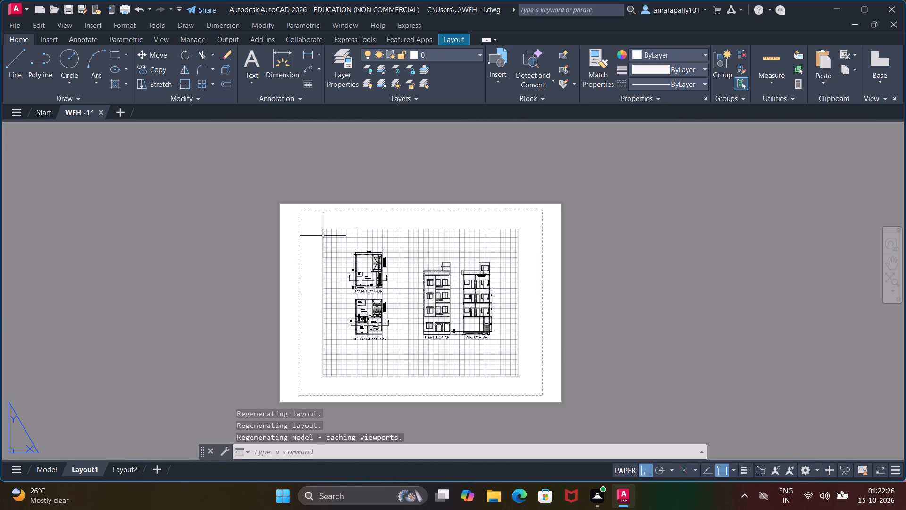
pyautogui.click(322, 234)
pyautogui.click(322, 229)
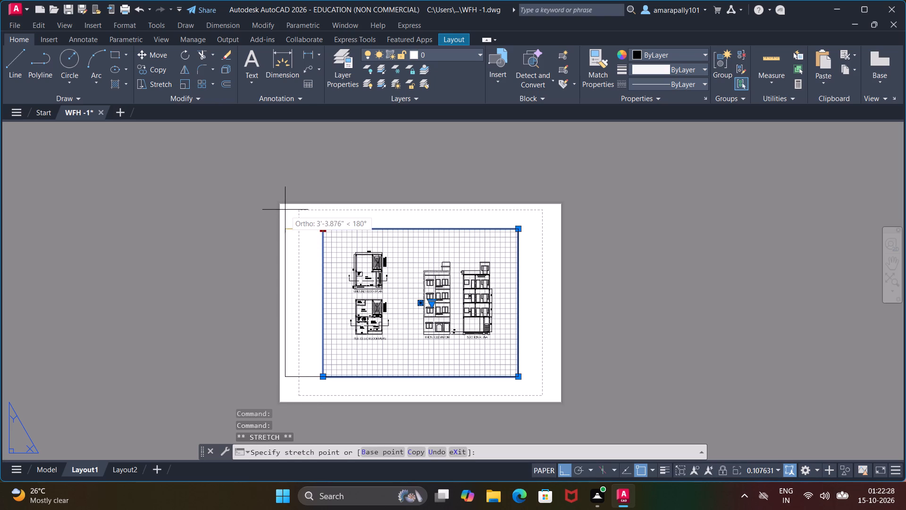
pyautogui.click(284, 208)
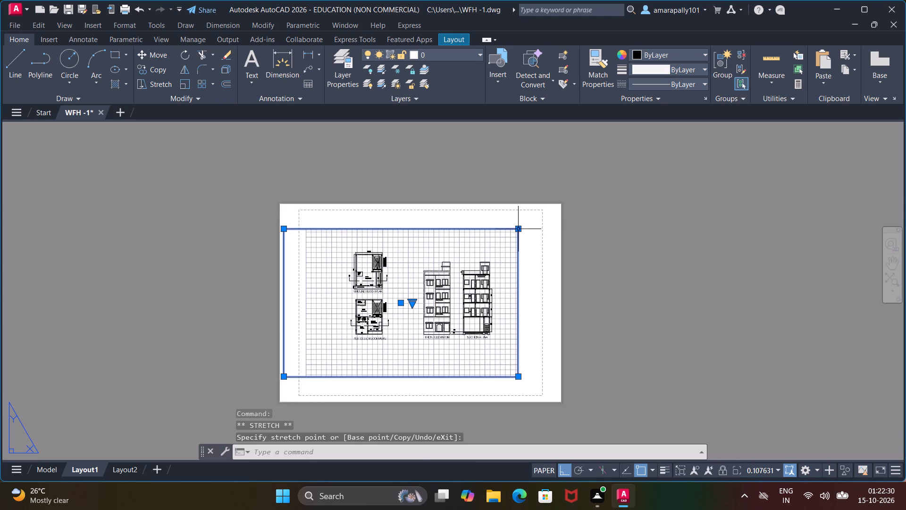
pyautogui.click(518, 229)
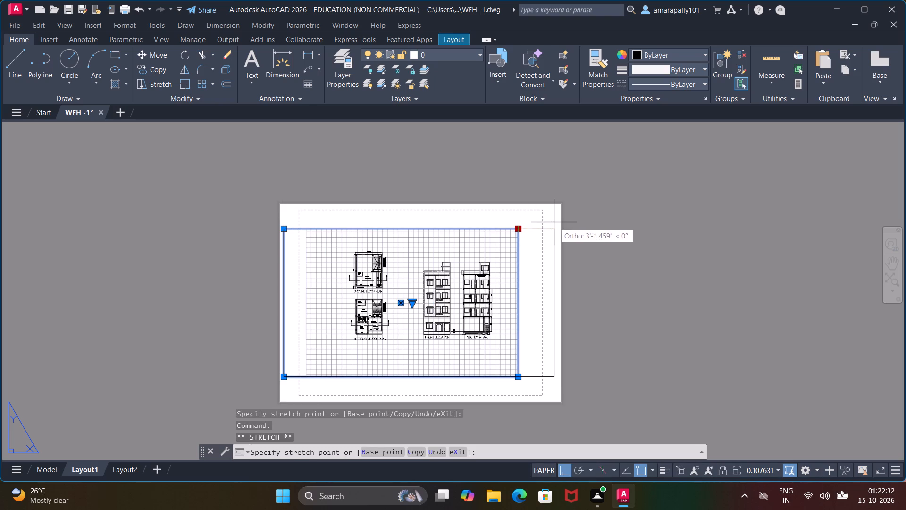
pyautogui.click(555, 222)
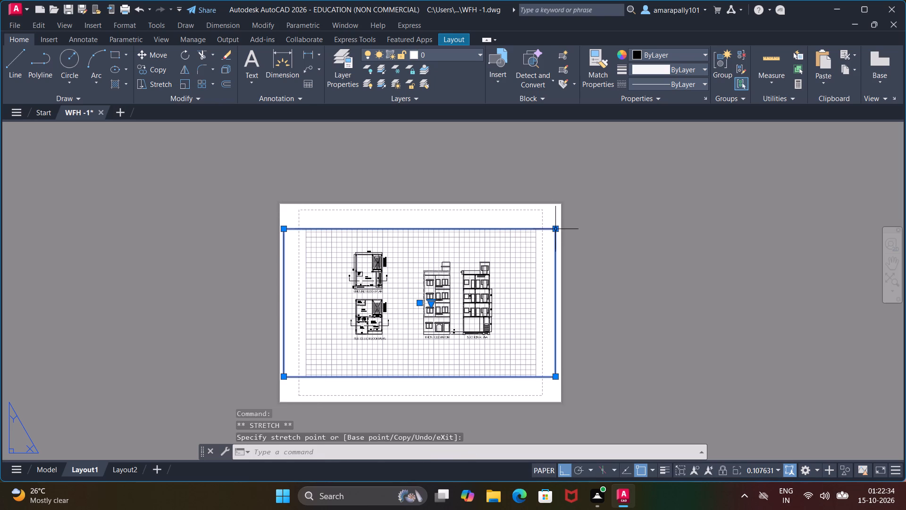
pyautogui.click(554, 226)
pyautogui.click(558, 208)
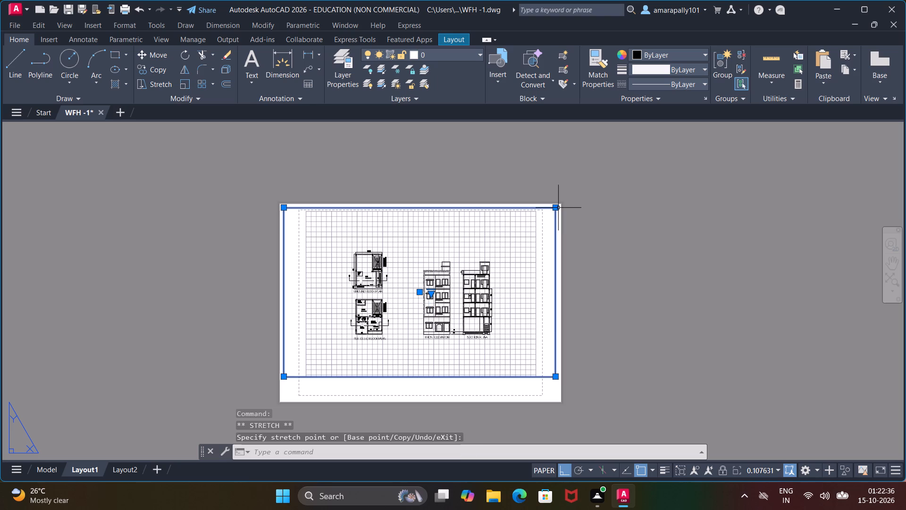
pyautogui.click(557, 376)
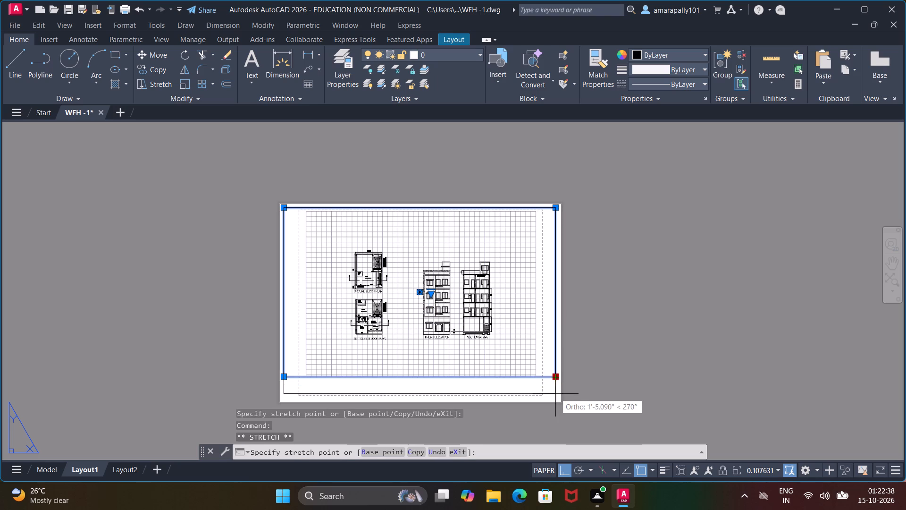
pyautogui.click(557, 397)
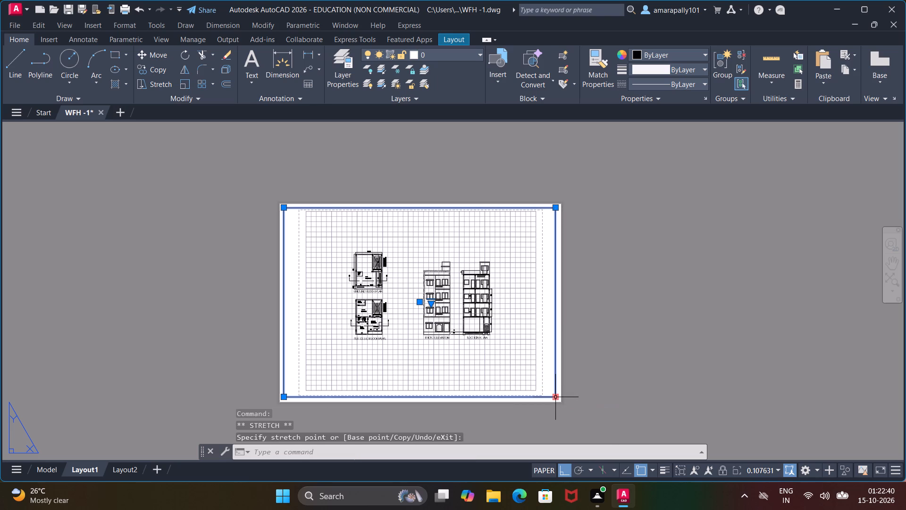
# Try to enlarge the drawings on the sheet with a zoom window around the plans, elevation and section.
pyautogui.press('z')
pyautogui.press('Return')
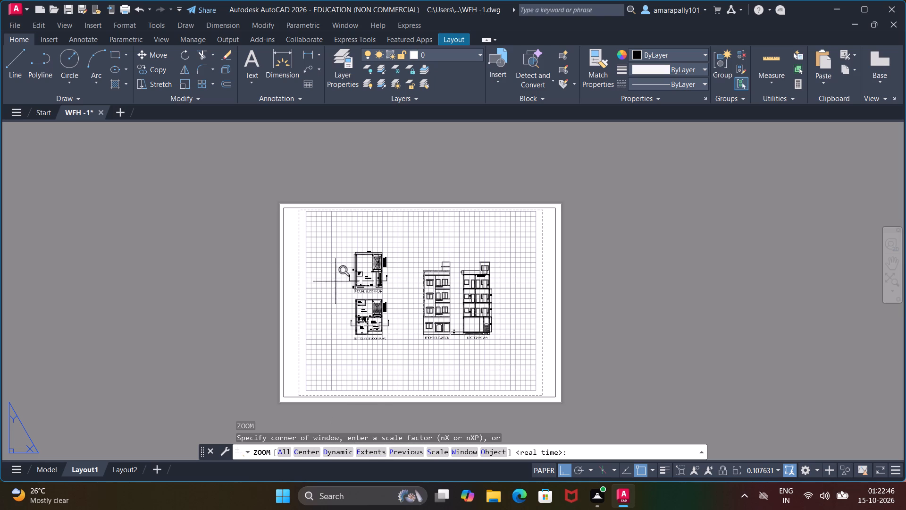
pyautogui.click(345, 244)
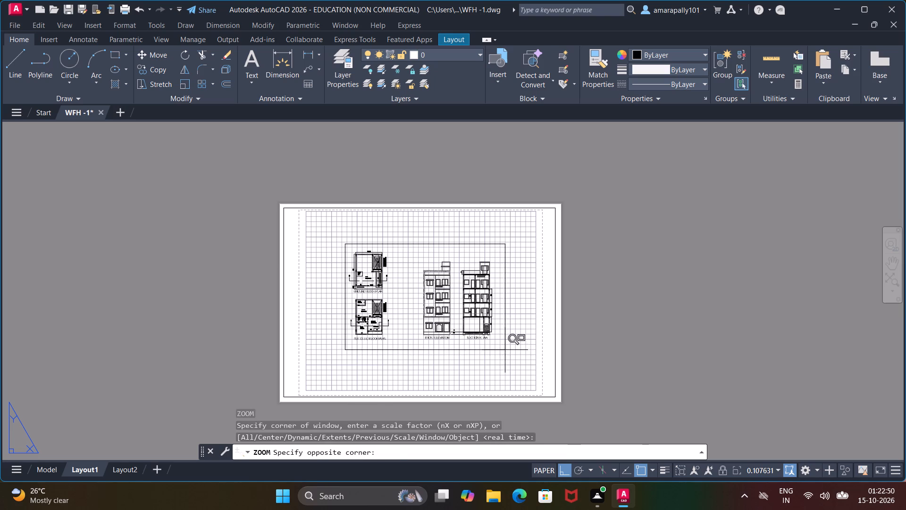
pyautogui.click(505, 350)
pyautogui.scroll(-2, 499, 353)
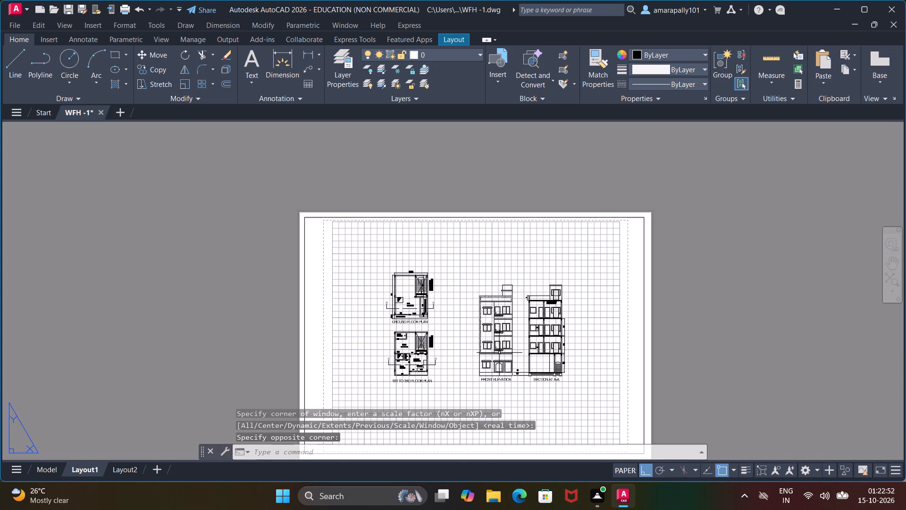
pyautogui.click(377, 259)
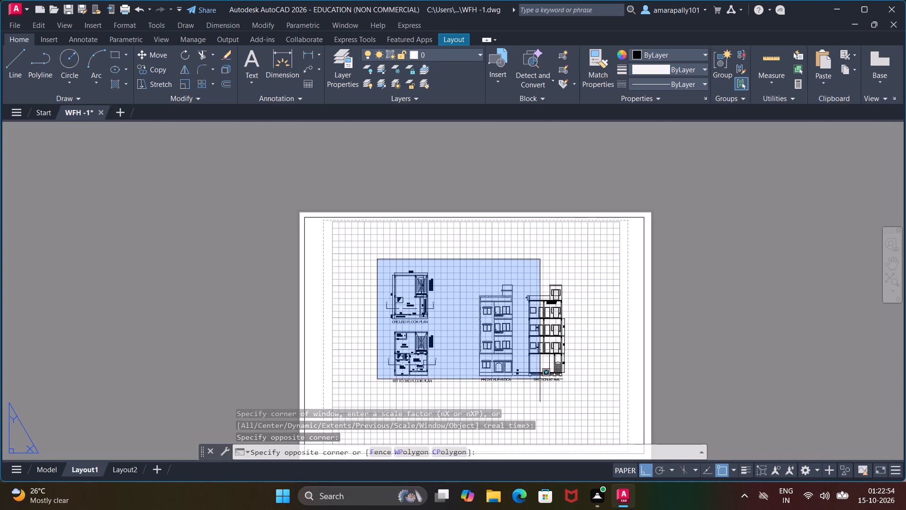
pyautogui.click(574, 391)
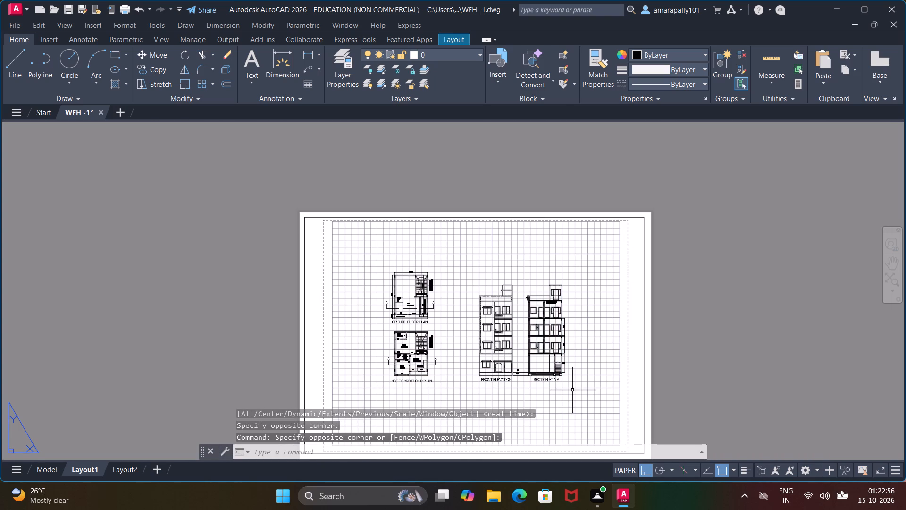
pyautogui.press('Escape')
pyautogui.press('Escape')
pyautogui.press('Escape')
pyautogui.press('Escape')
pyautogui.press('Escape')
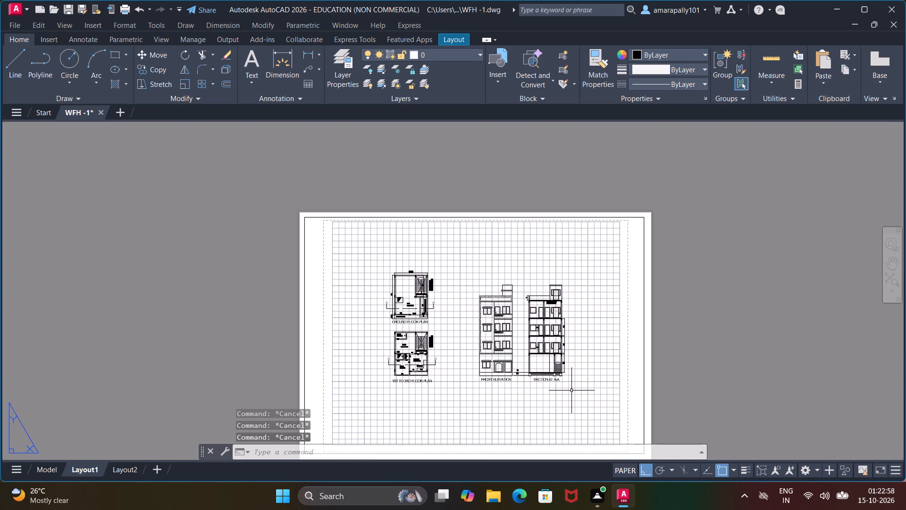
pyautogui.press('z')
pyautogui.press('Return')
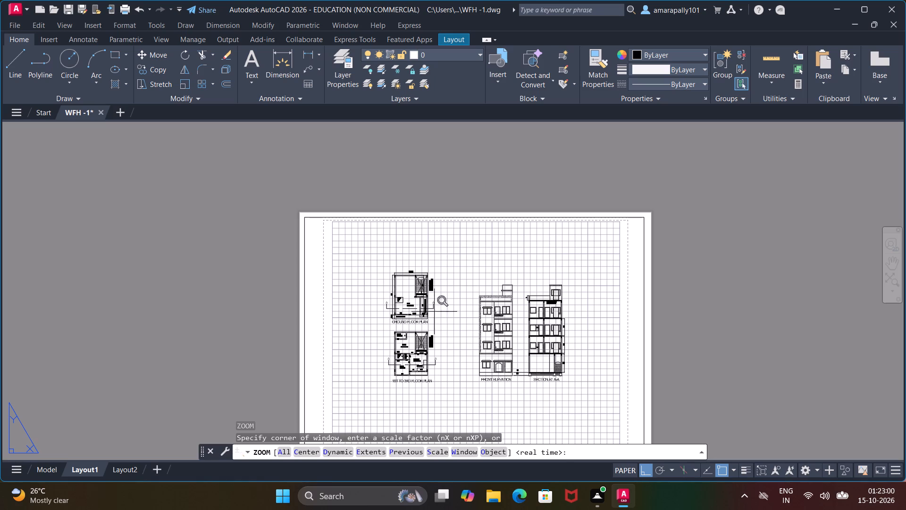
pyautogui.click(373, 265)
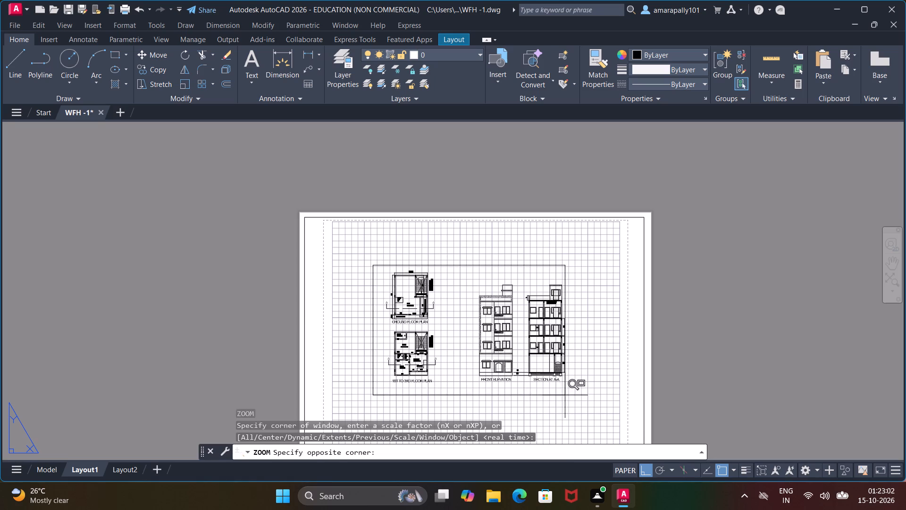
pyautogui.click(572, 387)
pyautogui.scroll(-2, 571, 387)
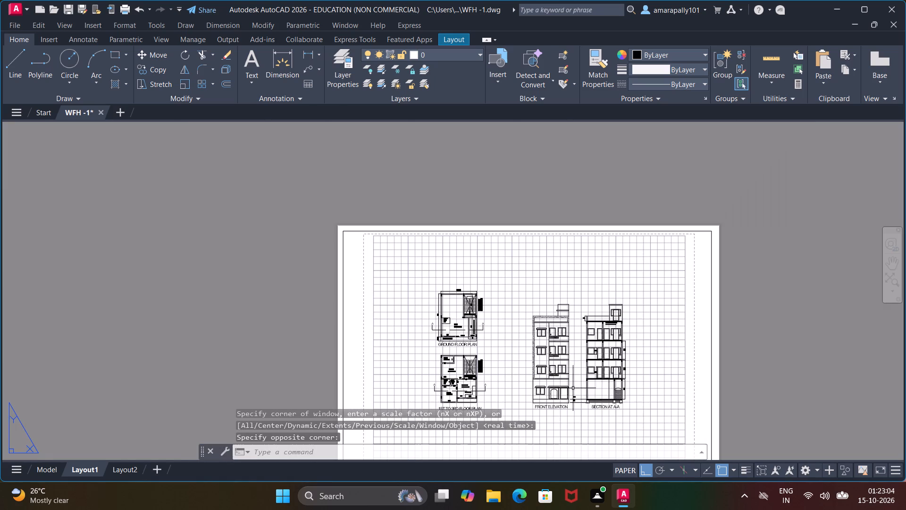
# Activate the Layout1 viewport and zoom its contents to a window enclosing both floor plans, the front elevation and Section A-A.
pyautogui.click(696, 365)
pyautogui.doubleClick(696, 365)
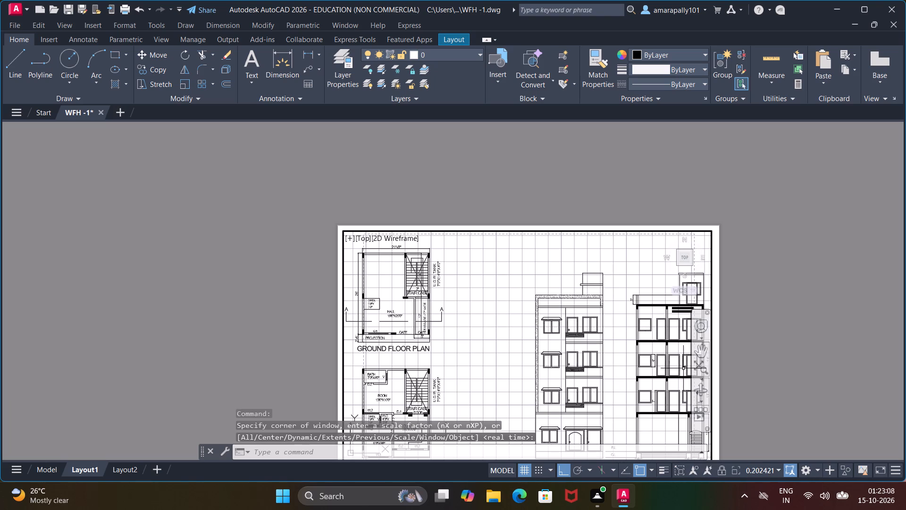
pyautogui.scroll(-1, 602, 379)
pyautogui.scroll(1, 601, 379)
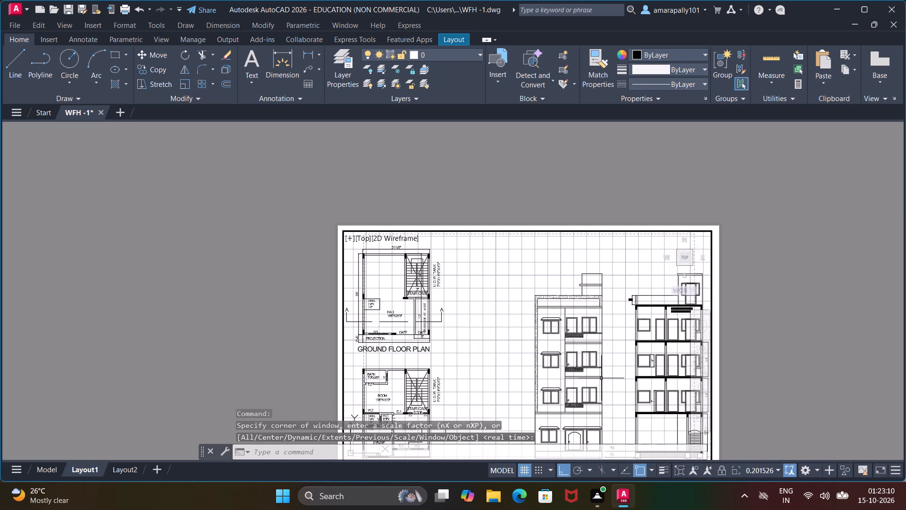
pyautogui.scroll(-1, 601, 378)
pyautogui.moveTo(601, 378); pyautogui.dragTo(578, 347, button='middle')
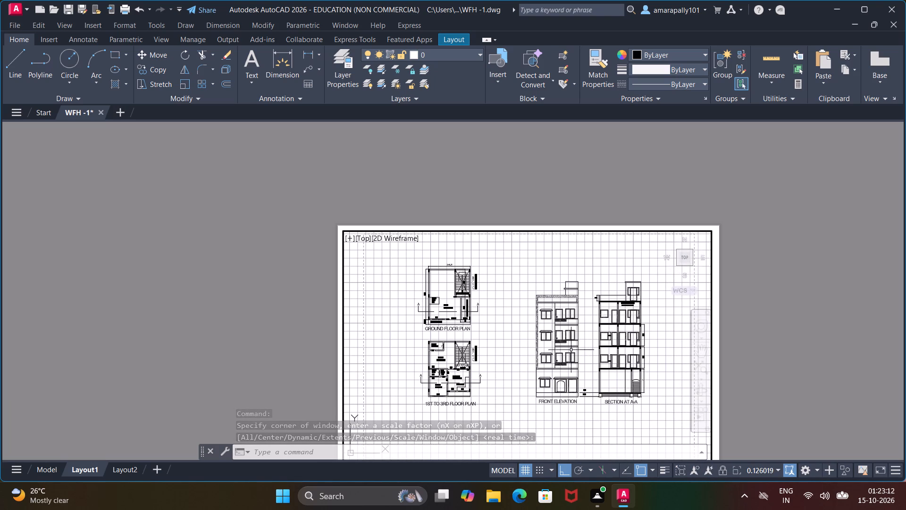
pyautogui.click(414, 257)
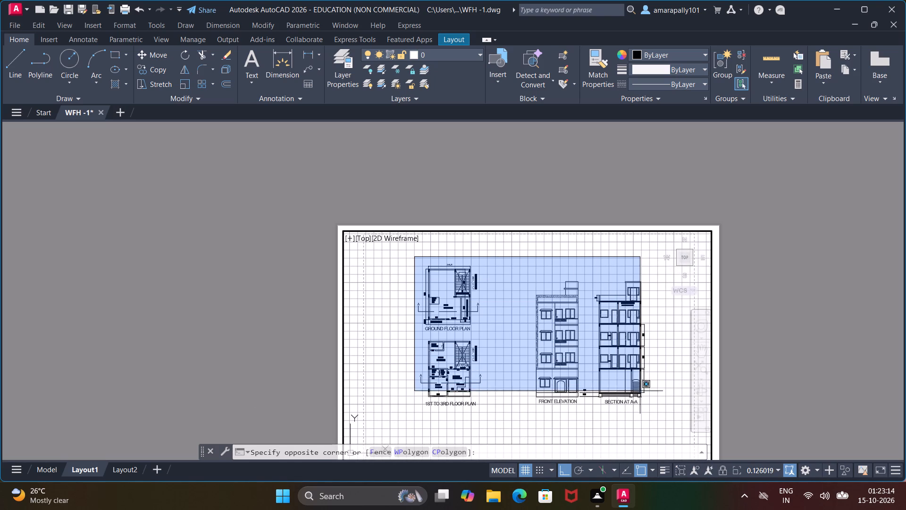
pyautogui.click(658, 412)
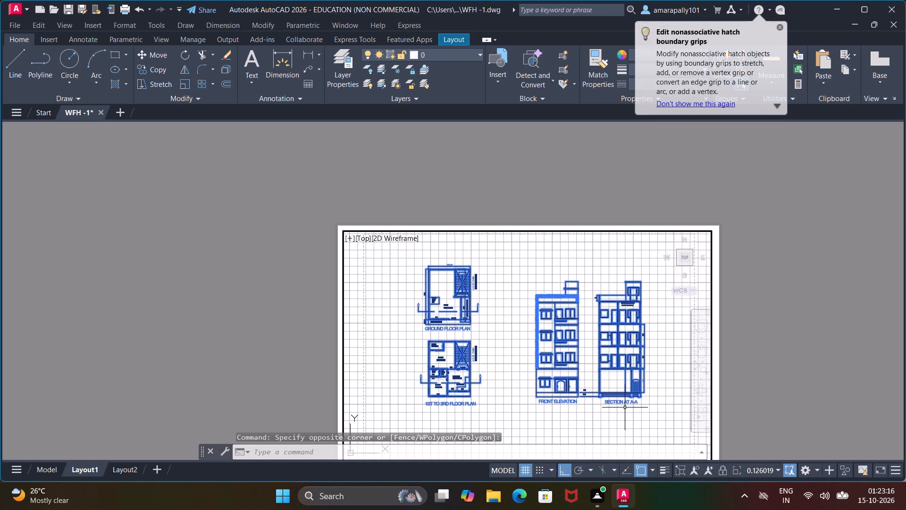
pyautogui.press('Escape')
pyautogui.press('Escape')
pyautogui.press('Escape')
pyautogui.press('Escape')
pyautogui.press('Escape')
pyautogui.press('Escape')
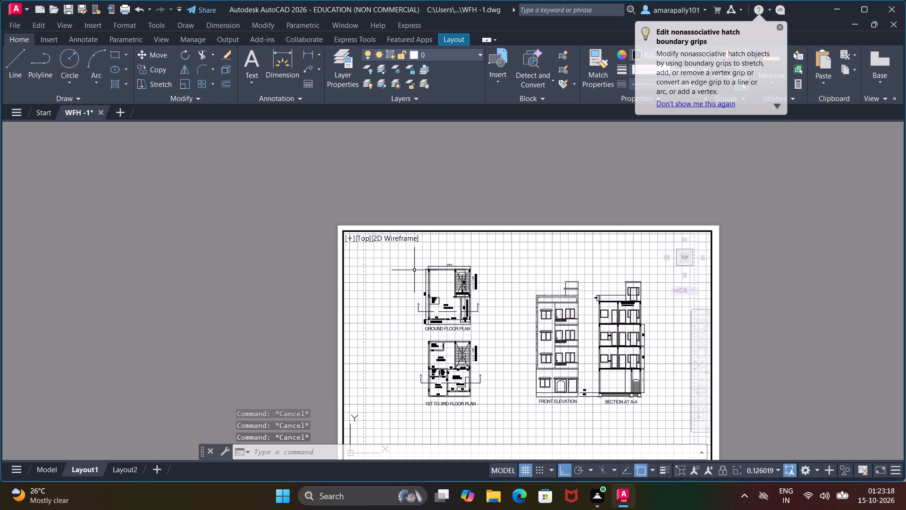
pyautogui.press('z')
pyautogui.press('Return')
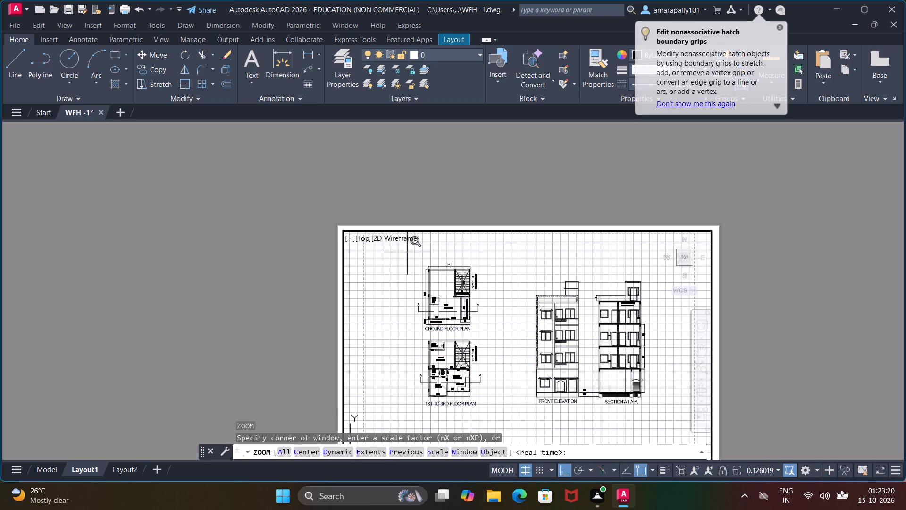
pyautogui.click(405, 259)
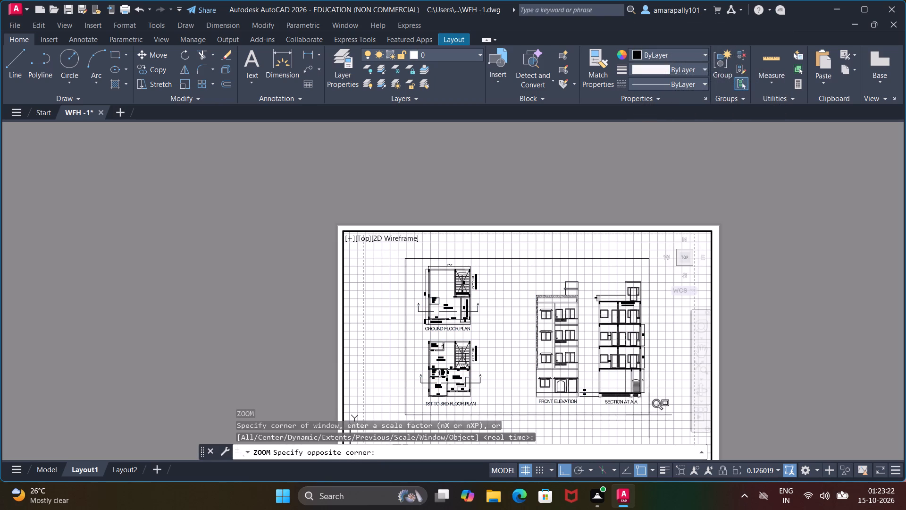
pyautogui.click(657, 417)
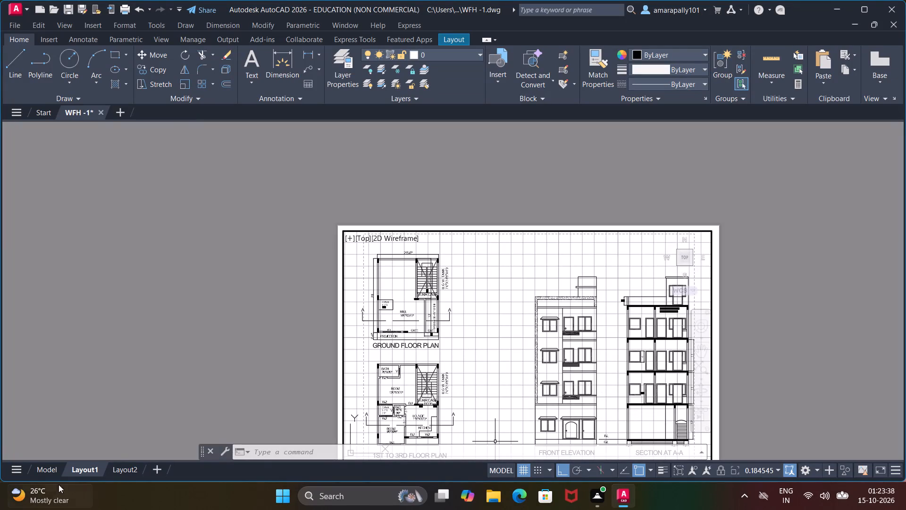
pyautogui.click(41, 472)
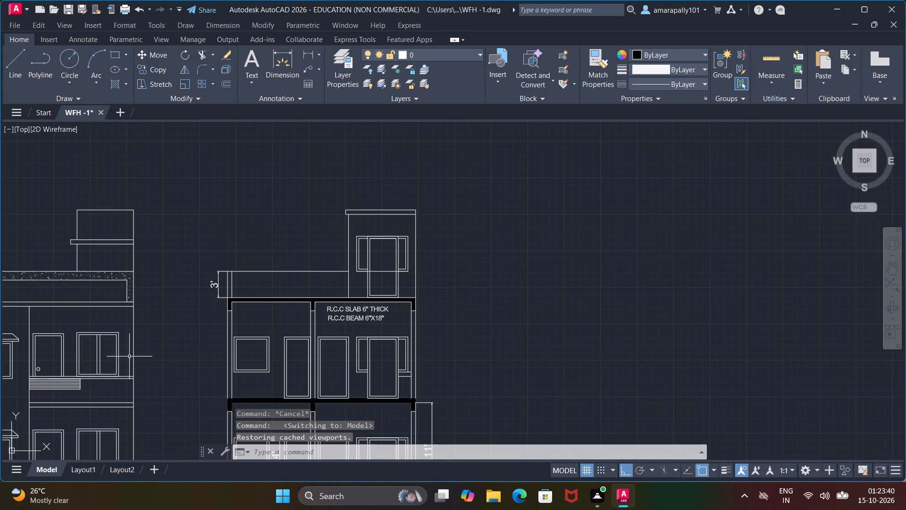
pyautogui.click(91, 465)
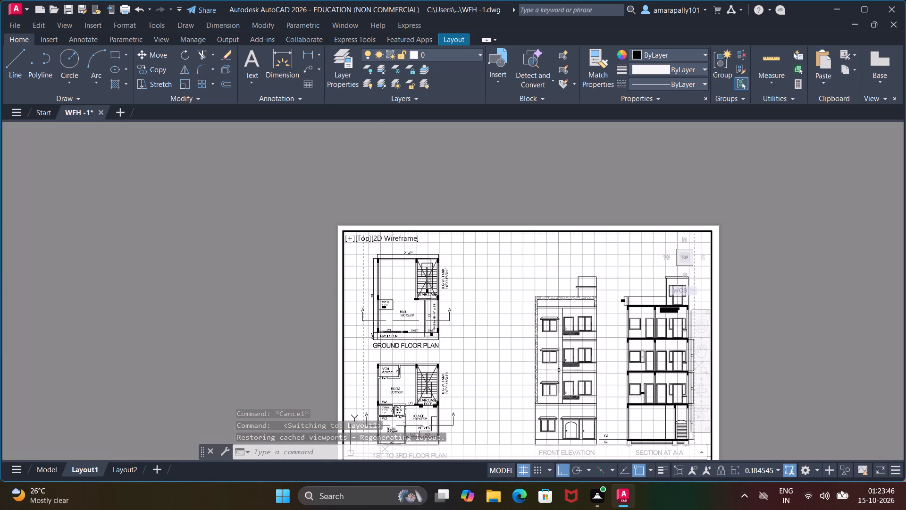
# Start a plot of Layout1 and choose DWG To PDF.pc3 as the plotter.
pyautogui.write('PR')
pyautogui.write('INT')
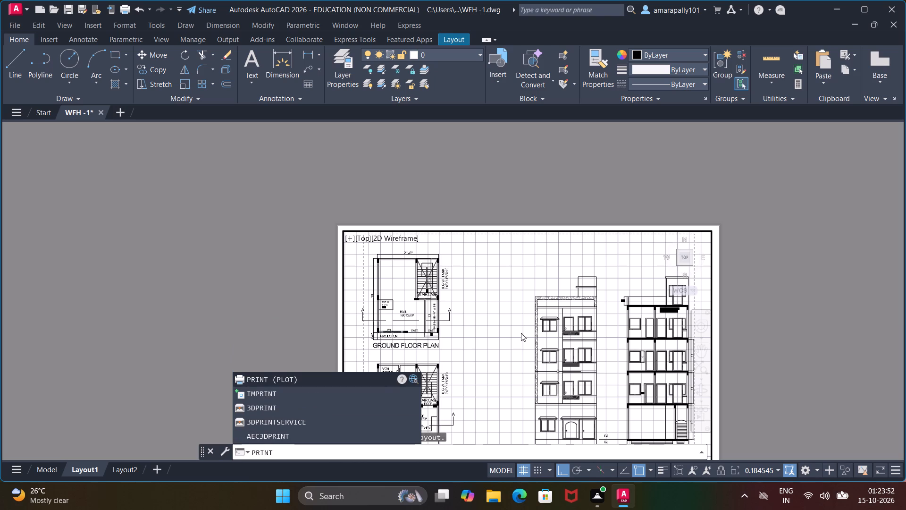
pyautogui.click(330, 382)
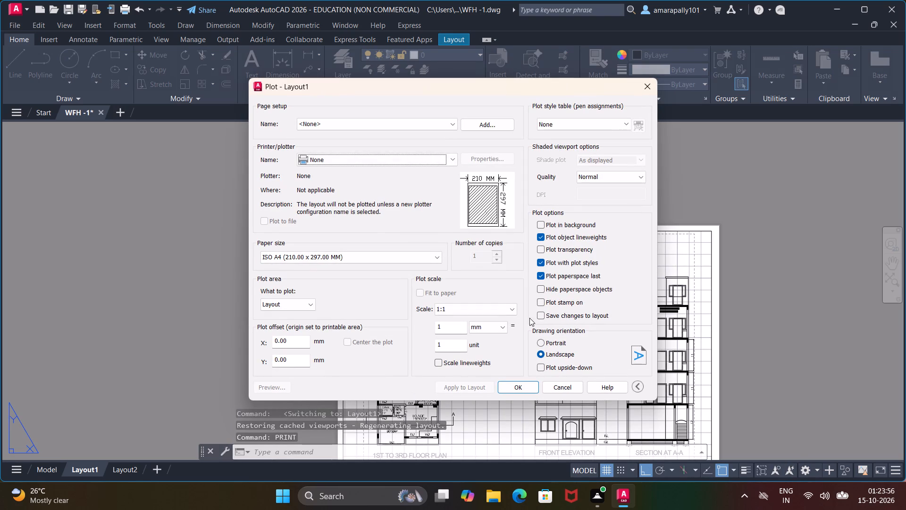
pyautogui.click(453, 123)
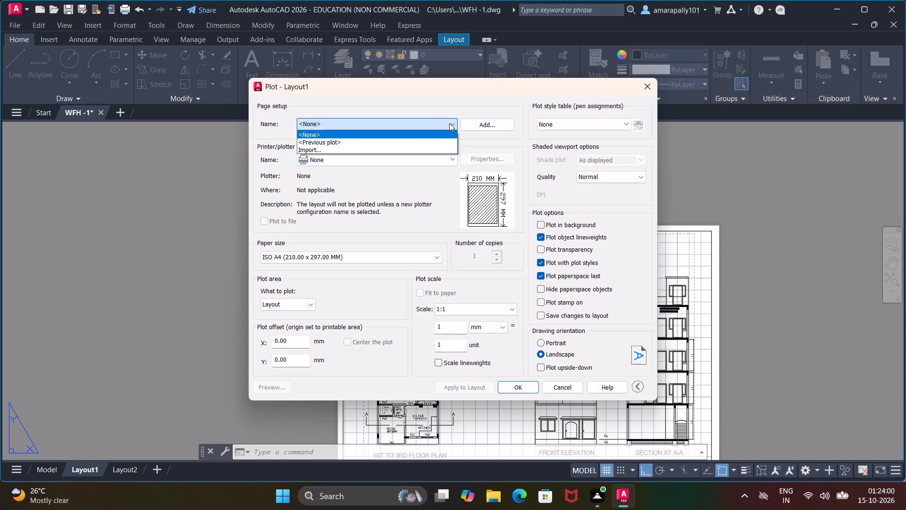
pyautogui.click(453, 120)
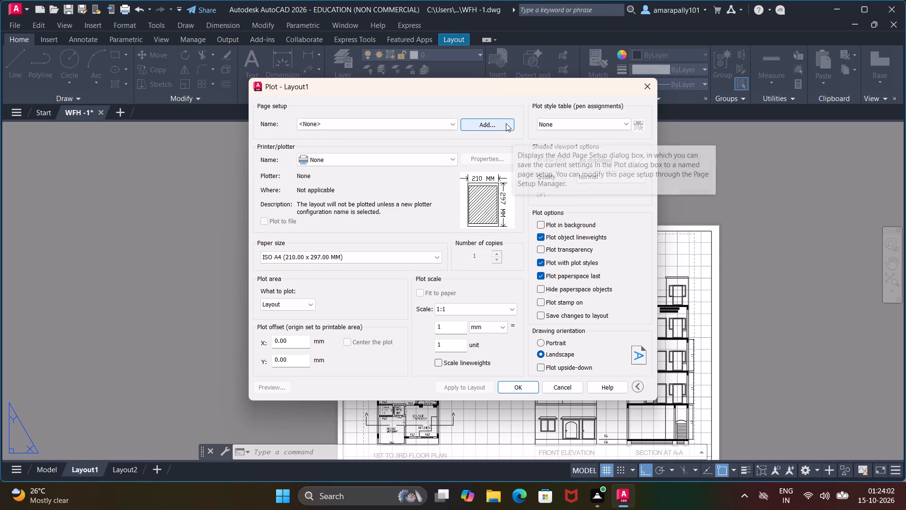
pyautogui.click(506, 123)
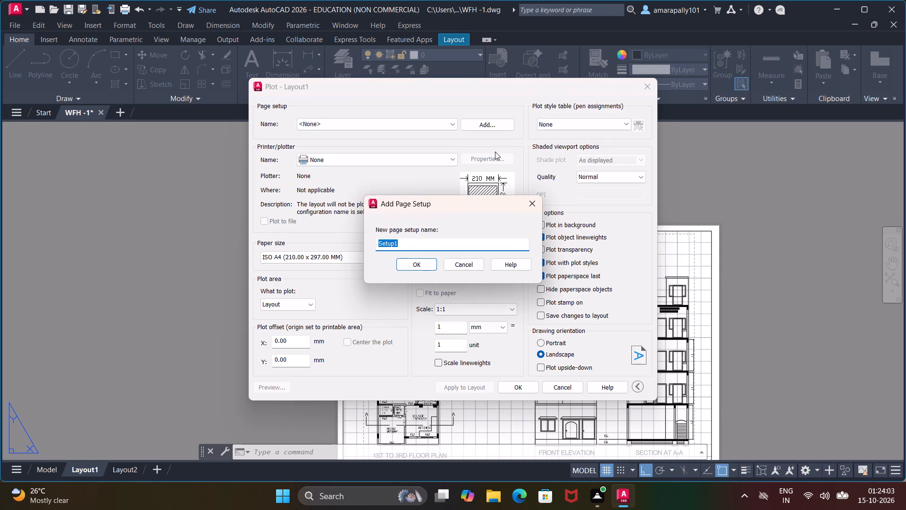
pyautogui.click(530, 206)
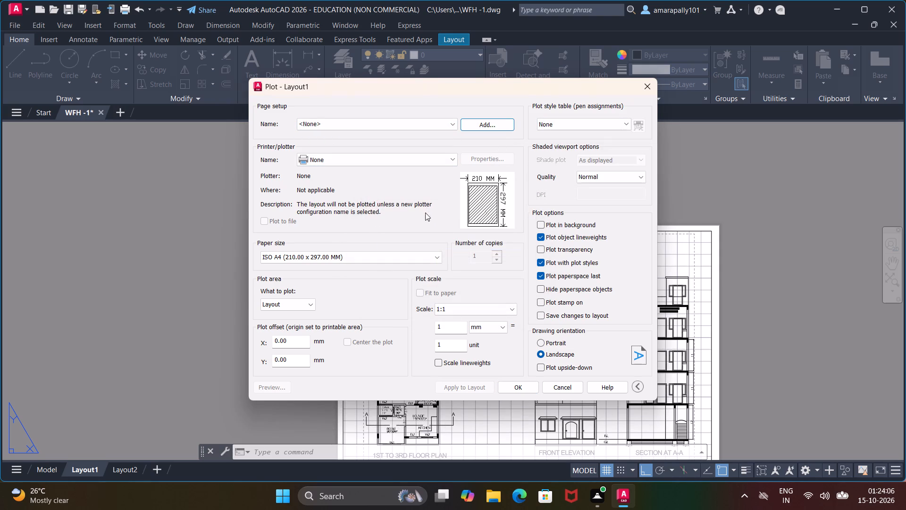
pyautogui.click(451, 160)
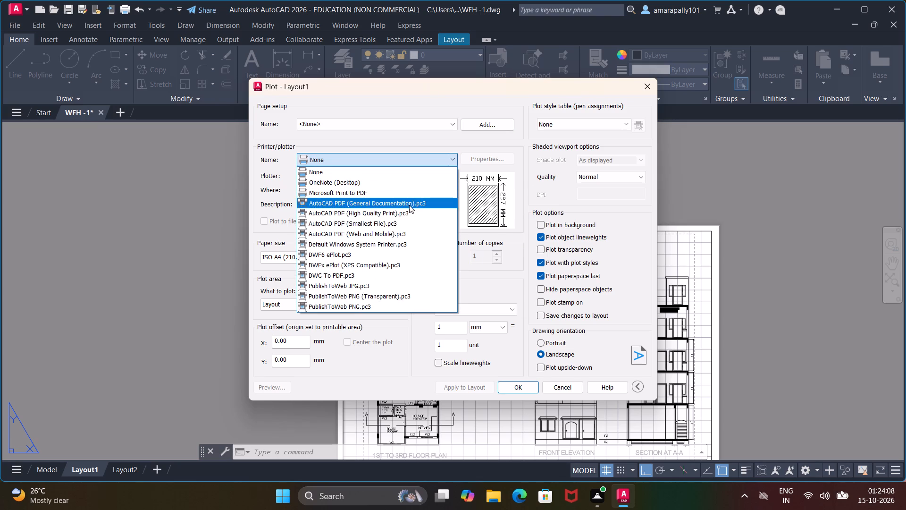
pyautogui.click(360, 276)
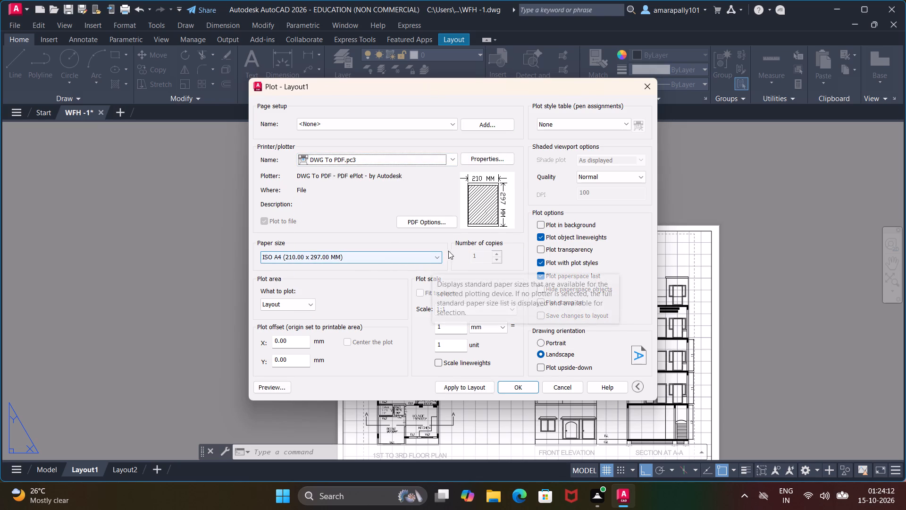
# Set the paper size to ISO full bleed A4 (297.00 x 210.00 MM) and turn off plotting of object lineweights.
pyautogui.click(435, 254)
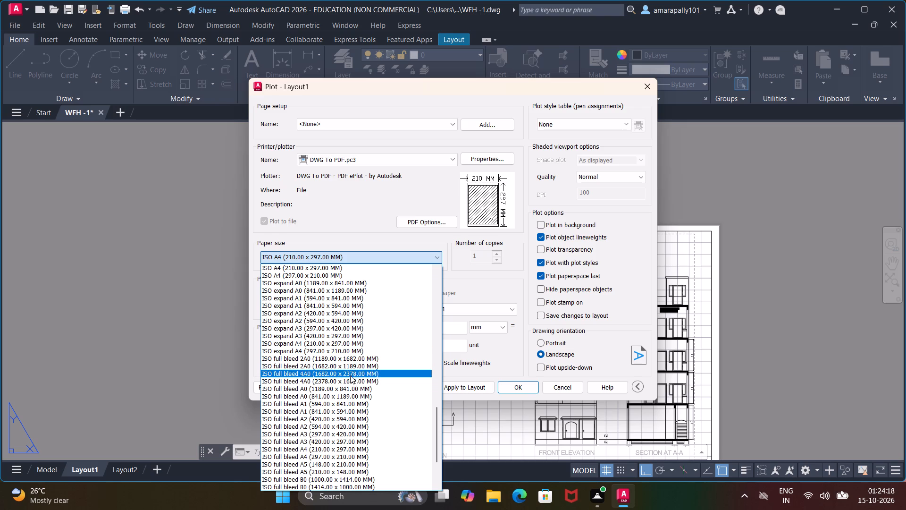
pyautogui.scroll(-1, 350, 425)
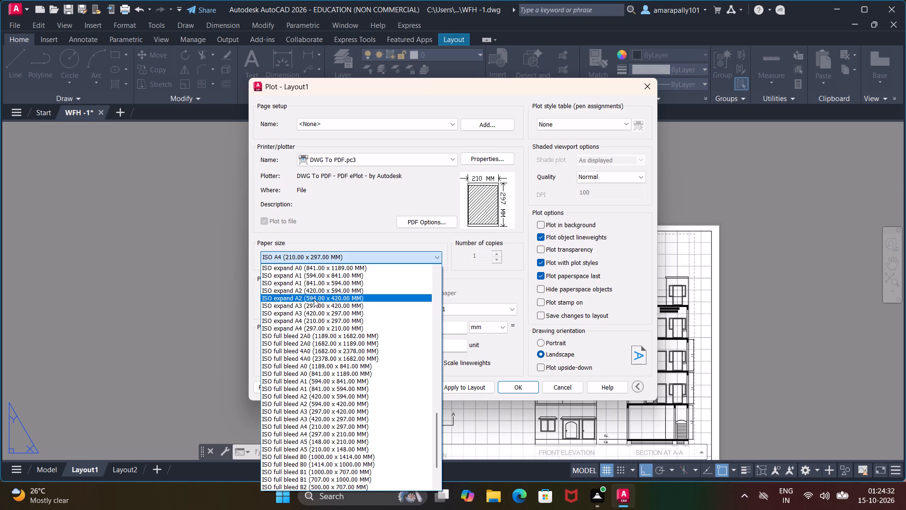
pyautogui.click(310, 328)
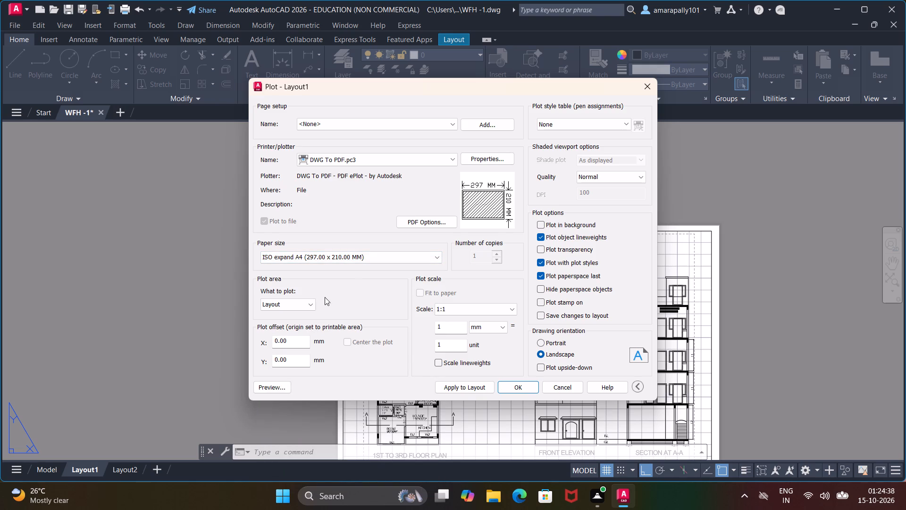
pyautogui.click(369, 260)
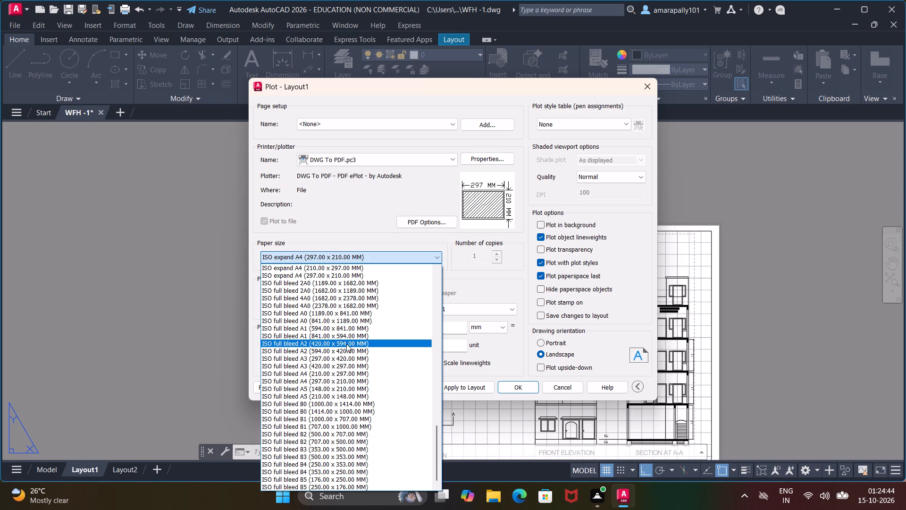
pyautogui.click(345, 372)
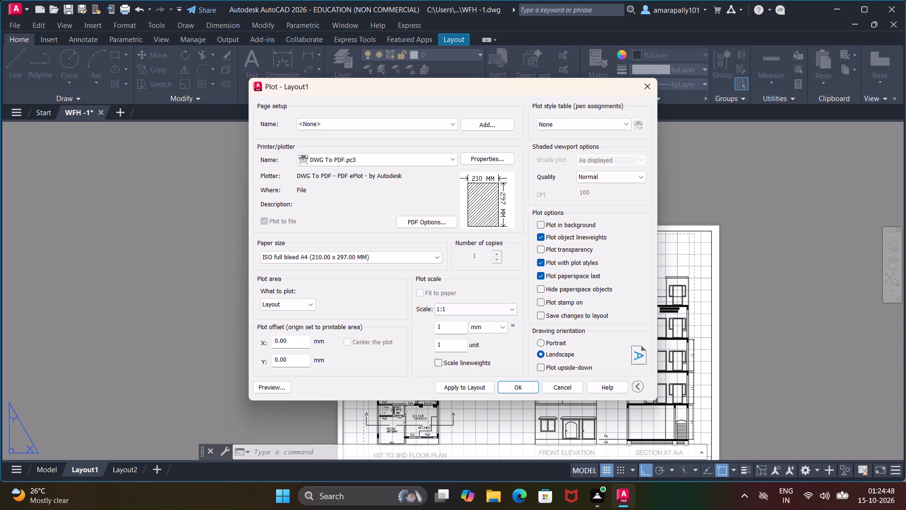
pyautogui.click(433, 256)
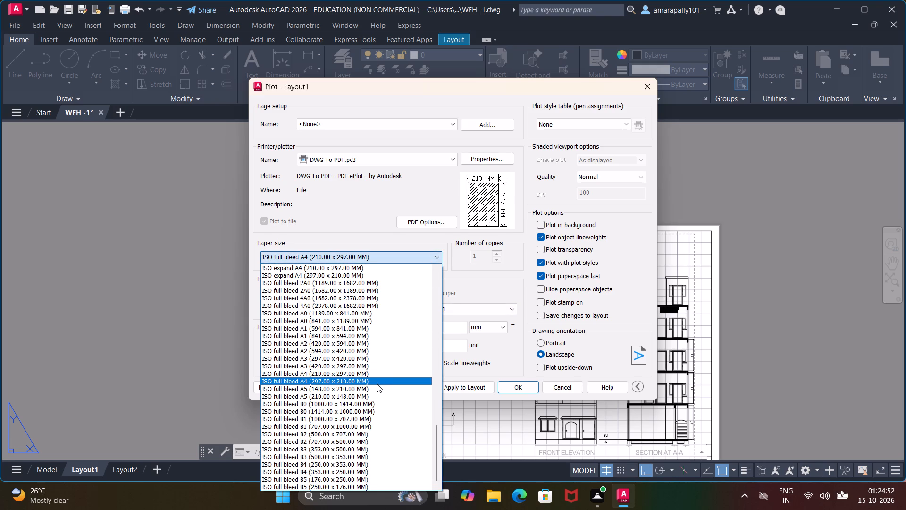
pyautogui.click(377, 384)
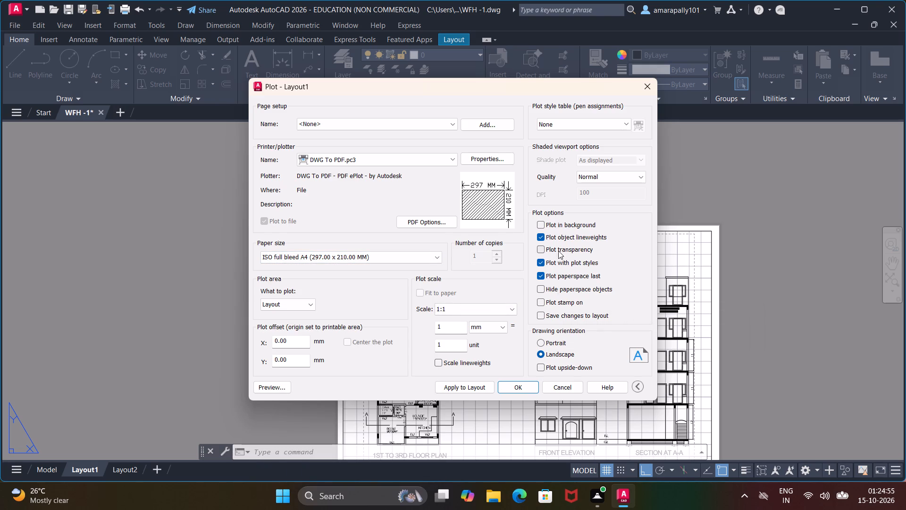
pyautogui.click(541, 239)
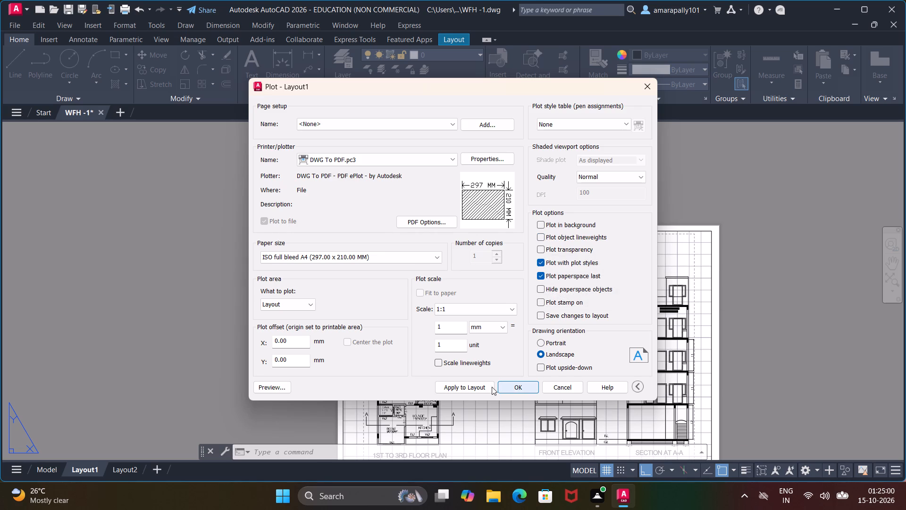
# Preview the Layout1 plot to examine how the drawings and frame sit on the paper, and leave the plot setup without plotting.
pyautogui.click(273, 384)
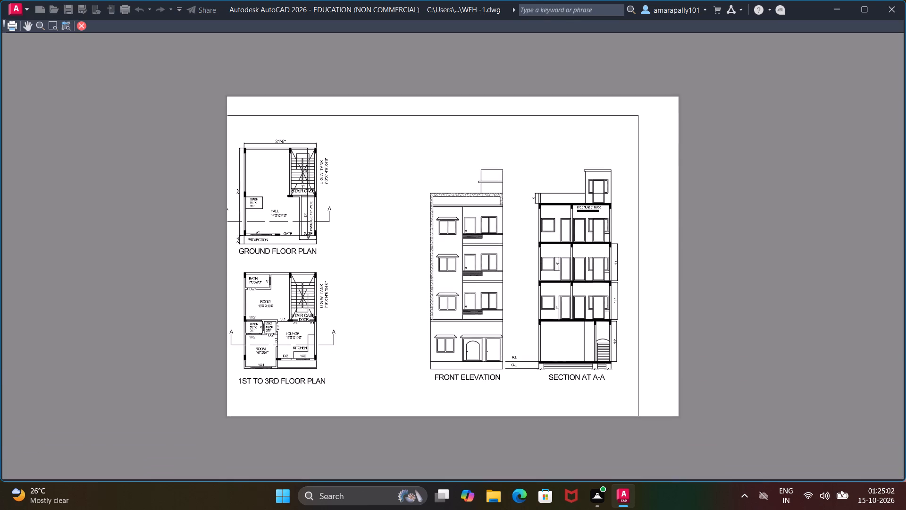
pyautogui.scroll(1, 394, 335)
pyautogui.scroll(-2, 394, 335)
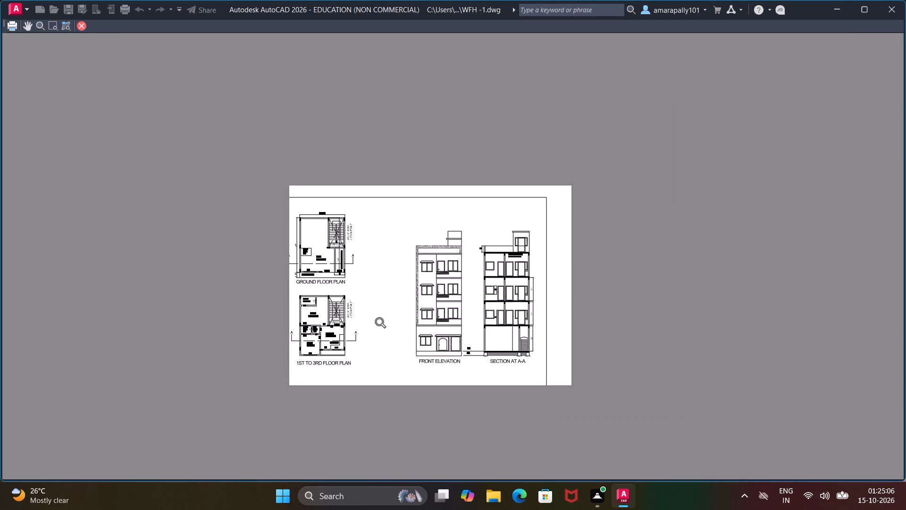
pyautogui.scroll(-2, 382, 323)
pyautogui.press('Escape')
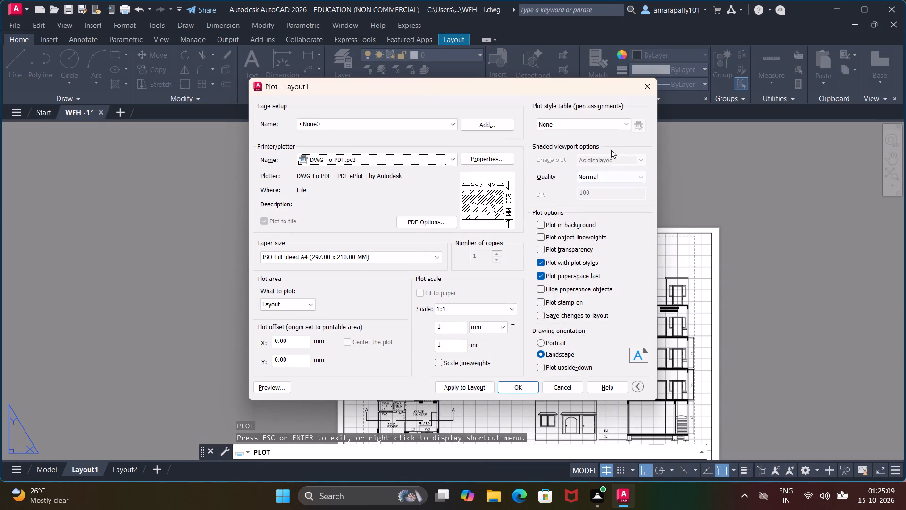
pyautogui.click(644, 85)
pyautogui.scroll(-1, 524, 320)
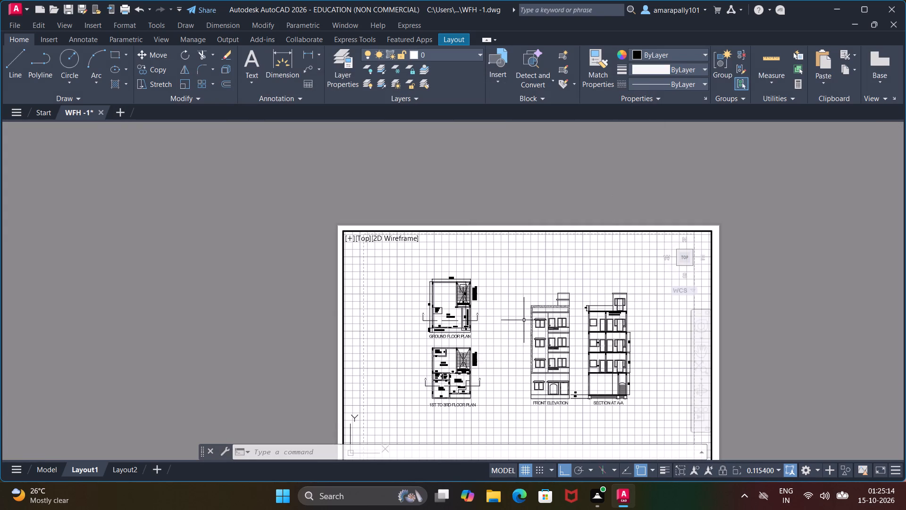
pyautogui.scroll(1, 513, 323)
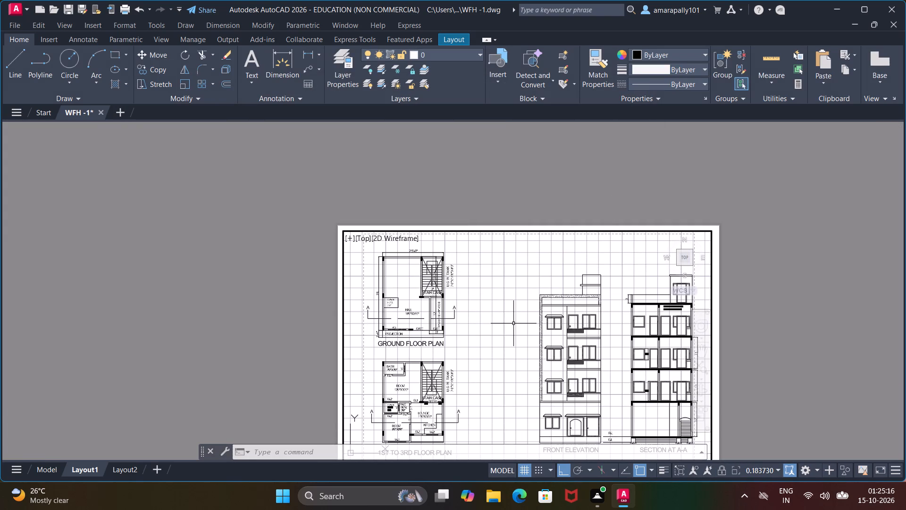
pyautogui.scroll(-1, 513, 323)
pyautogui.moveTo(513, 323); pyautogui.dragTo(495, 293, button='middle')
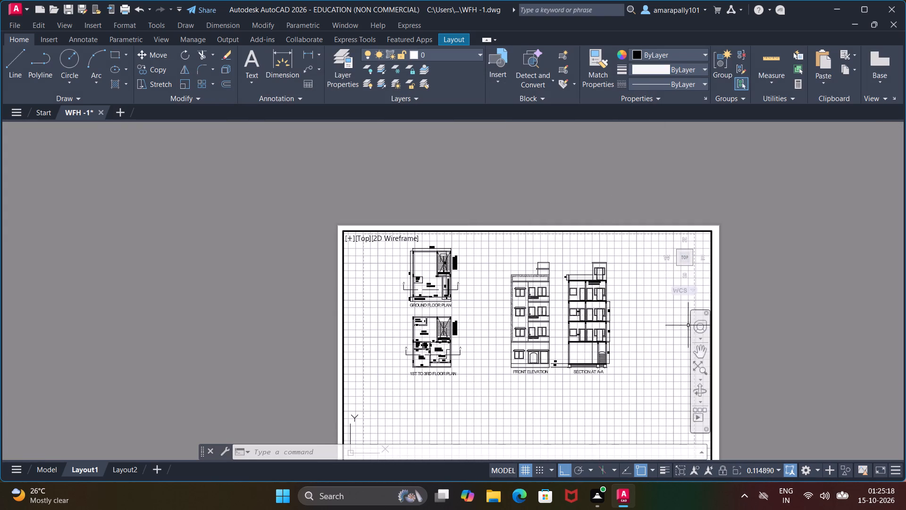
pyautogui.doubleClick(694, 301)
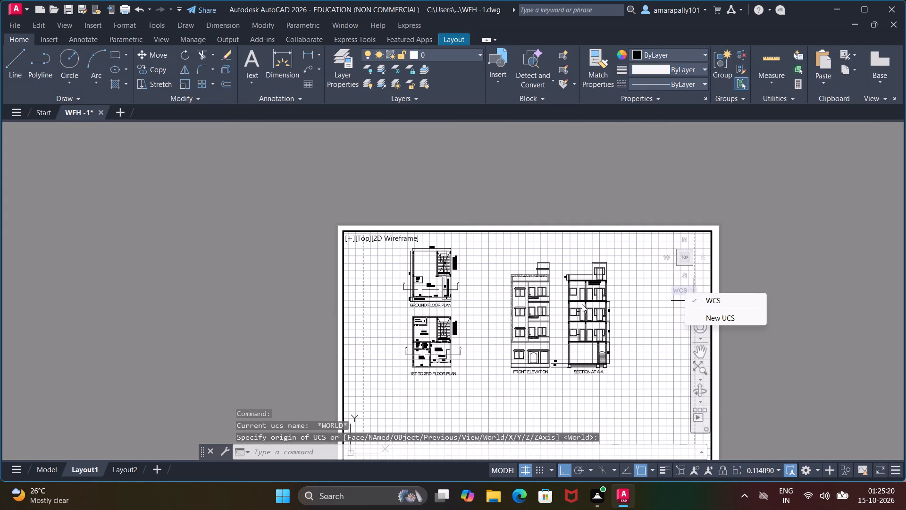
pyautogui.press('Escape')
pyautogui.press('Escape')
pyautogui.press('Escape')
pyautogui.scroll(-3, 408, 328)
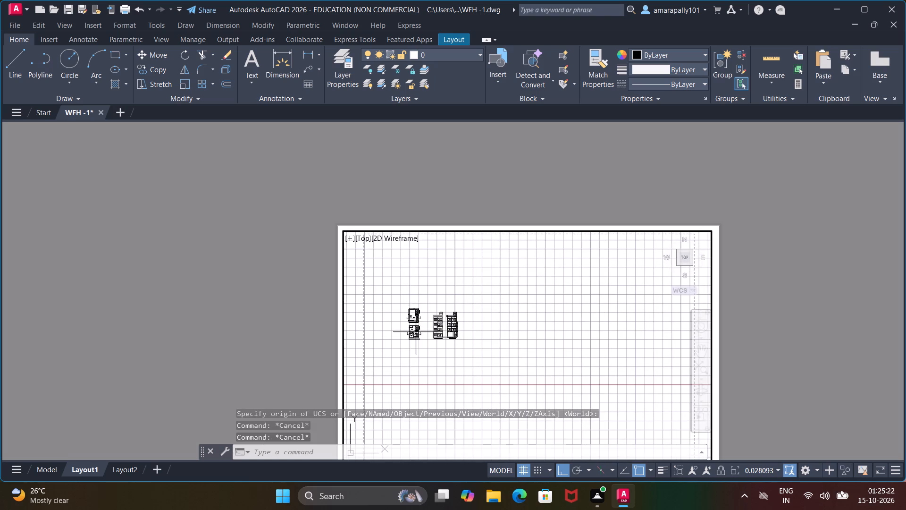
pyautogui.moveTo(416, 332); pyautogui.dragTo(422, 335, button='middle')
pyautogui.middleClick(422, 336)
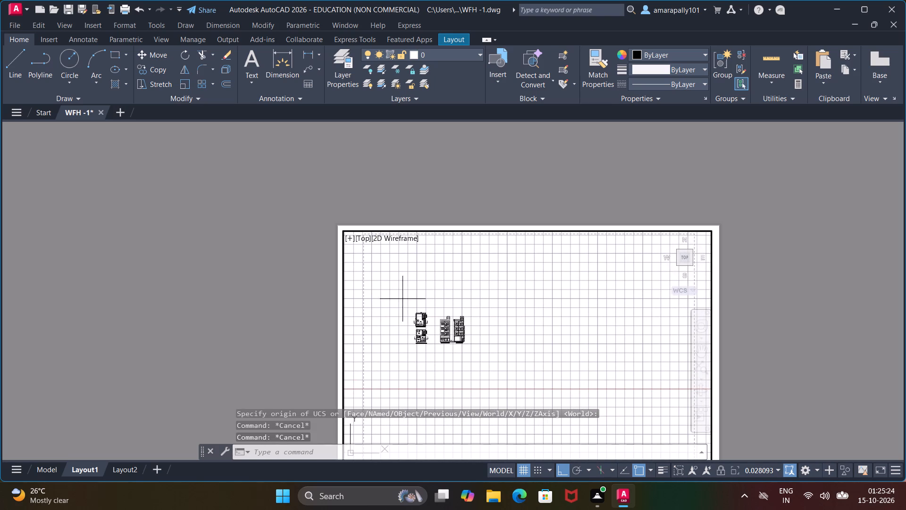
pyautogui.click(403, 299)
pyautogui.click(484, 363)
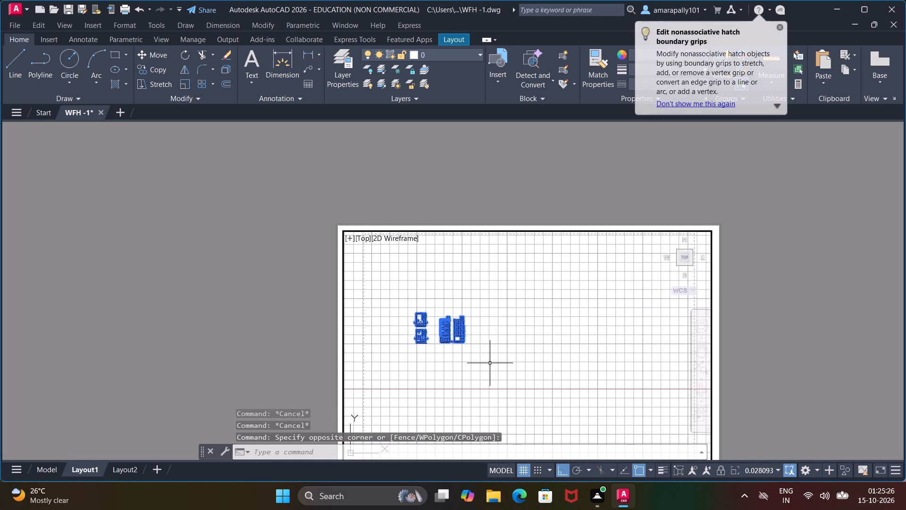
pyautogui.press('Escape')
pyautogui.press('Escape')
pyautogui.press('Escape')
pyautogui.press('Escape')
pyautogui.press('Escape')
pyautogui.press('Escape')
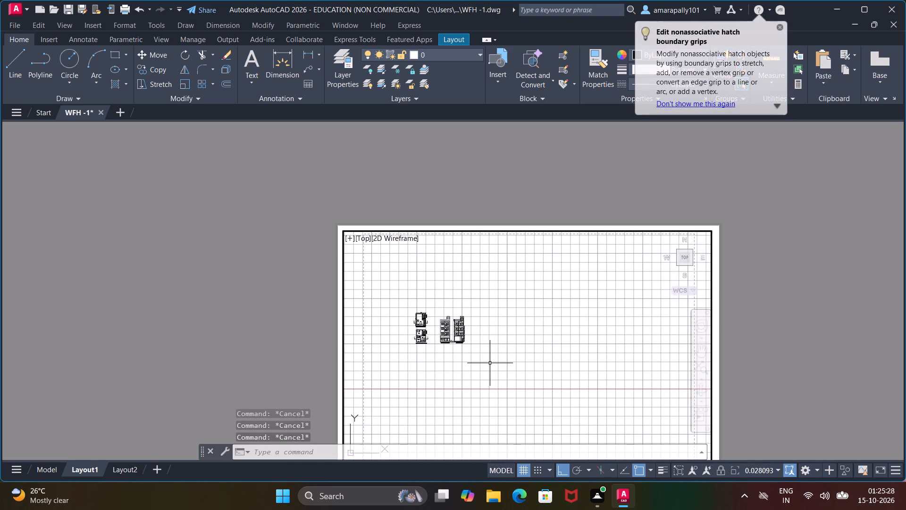
# Zoom the Layout1 viewport's contents to a window enclosing both floor plans, the front elevation and Section A-A.
pyautogui.press('z')
pyautogui.press('Return')
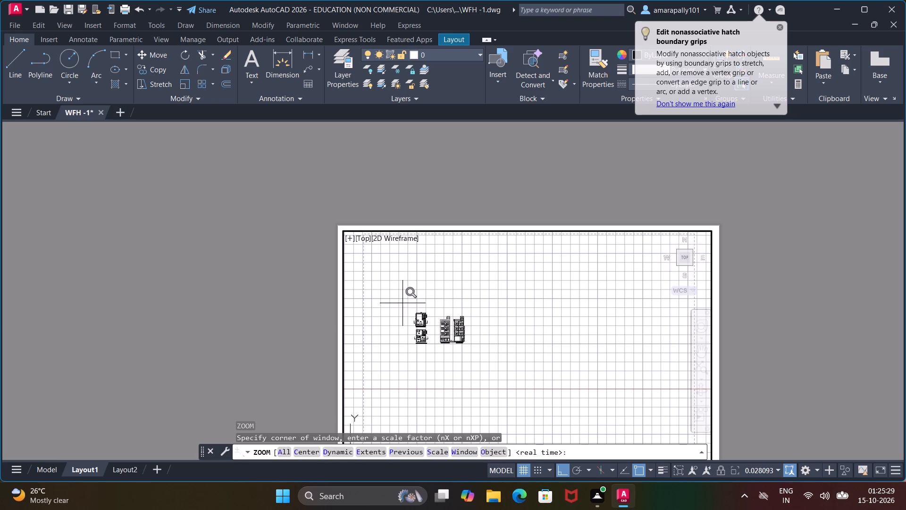
pyautogui.click(406, 306)
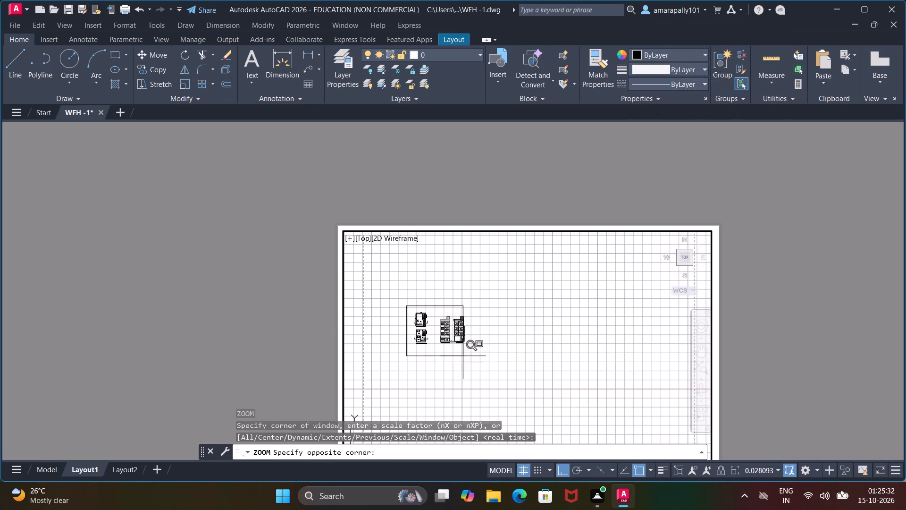
pyautogui.click(473, 351)
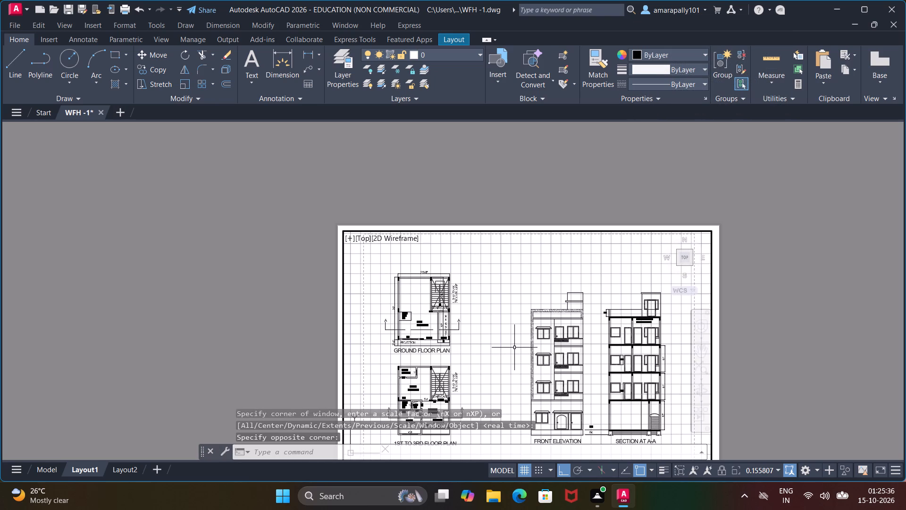
# Set up a Layout1 plot with DWG To PDF.pc3, ISO A4 (297.00 x 210.00 MM) paper and object lineweights turned off.
pyautogui.press('p')
pyautogui.write('RINT')
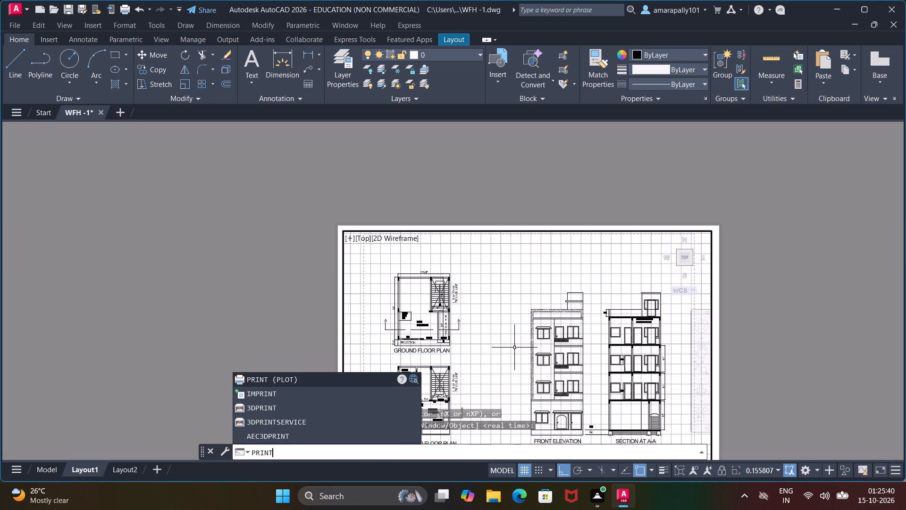
pyautogui.press('Return')
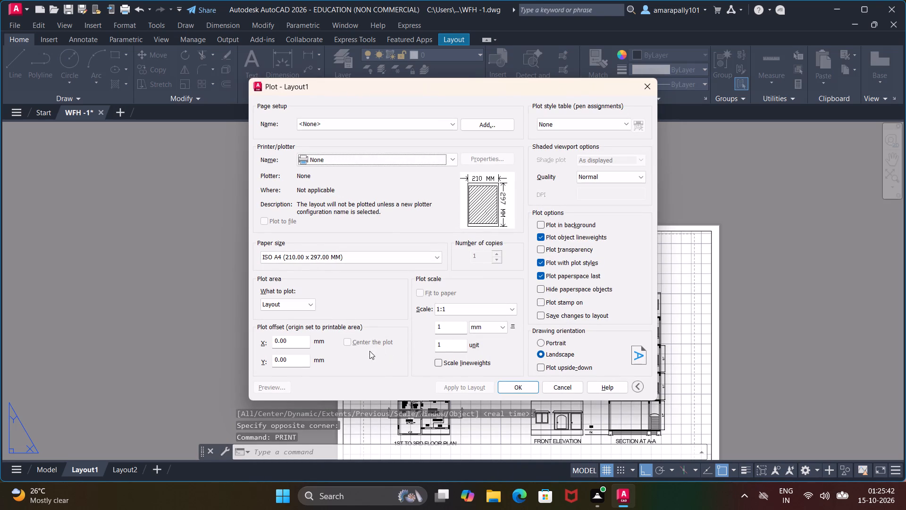
pyautogui.click(399, 156)
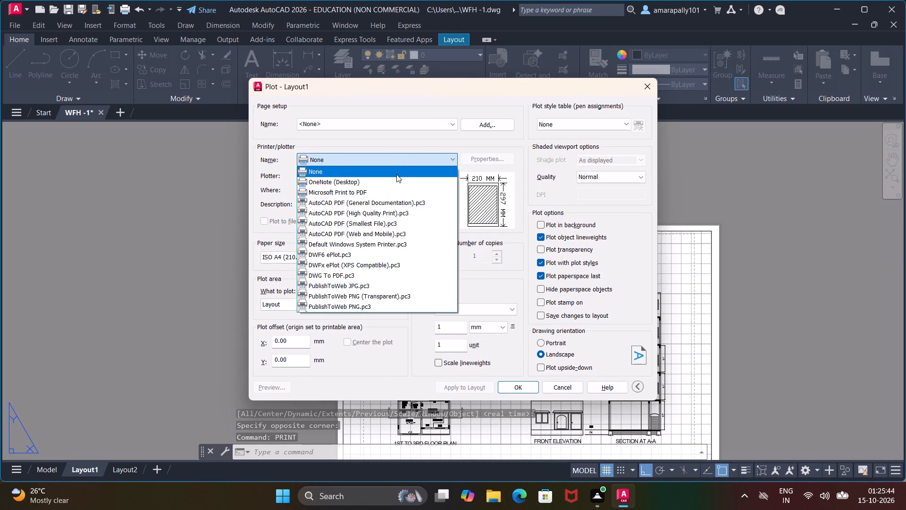
pyautogui.click(365, 274)
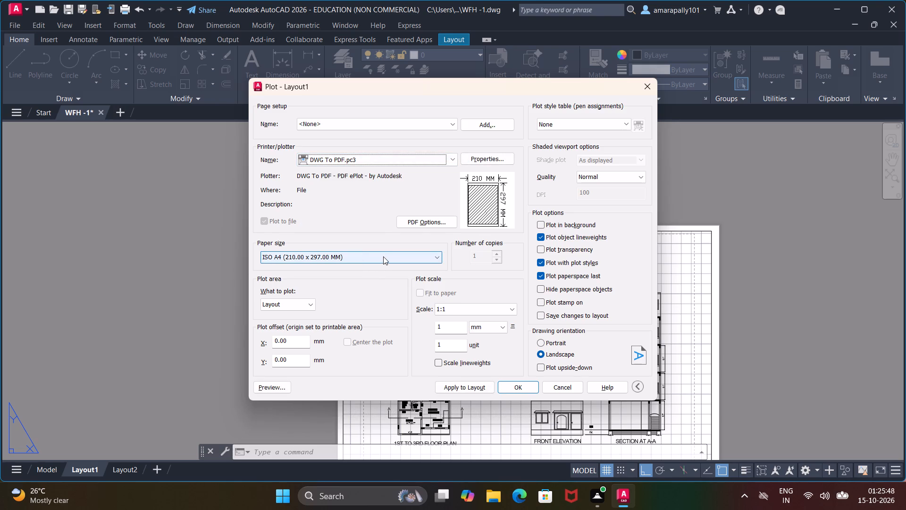
pyautogui.click(391, 256)
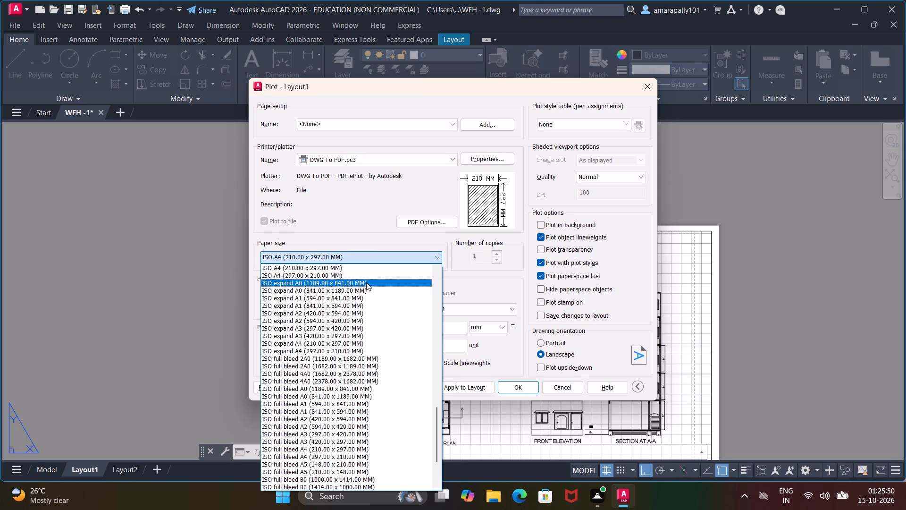
pyautogui.click(366, 274)
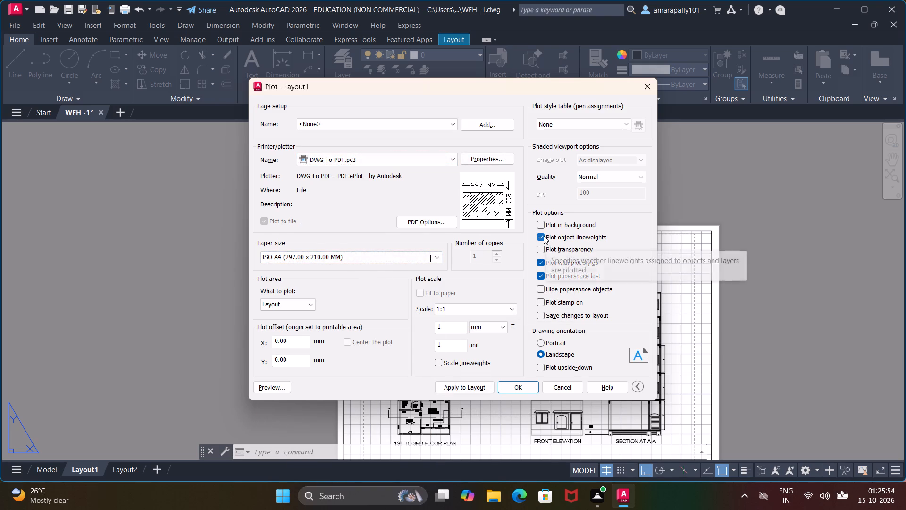
pyautogui.click(544, 236)
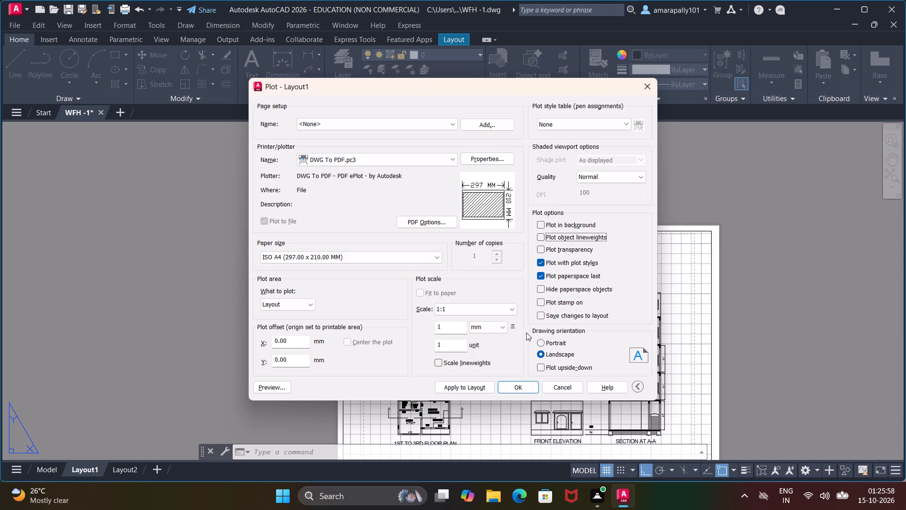
# Preview the Layout1 plot to examine the plans, front elevation, Section A-A and frame on the paper.
pyautogui.click(277, 387)
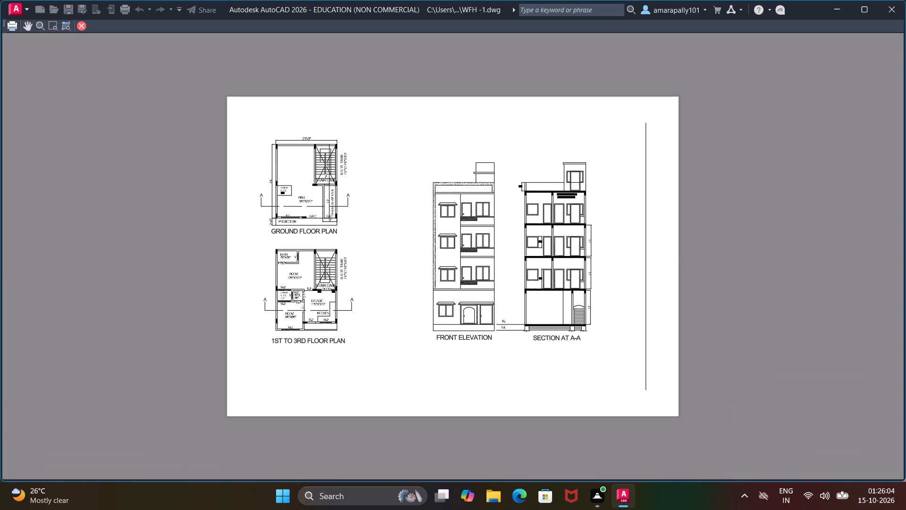
pyautogui.scroll(2, 510, 286)
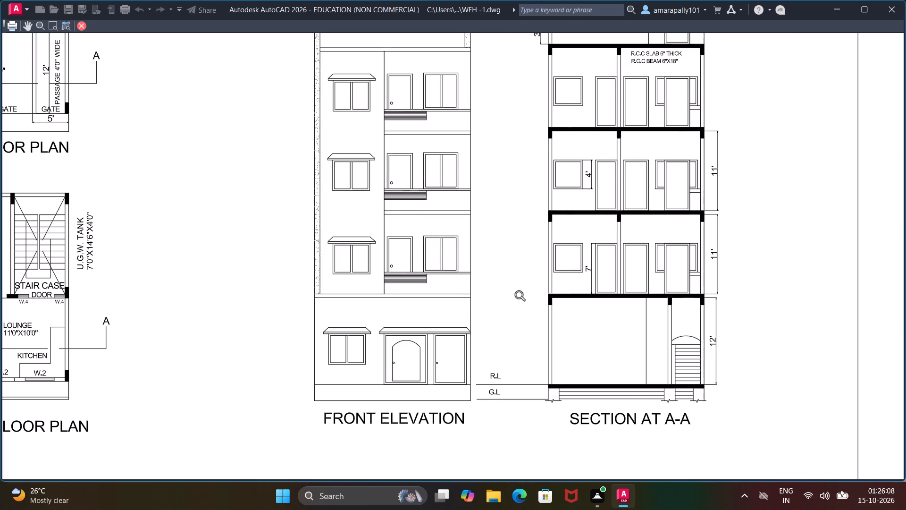
pyautogui.scroll(-1, 521, 296)
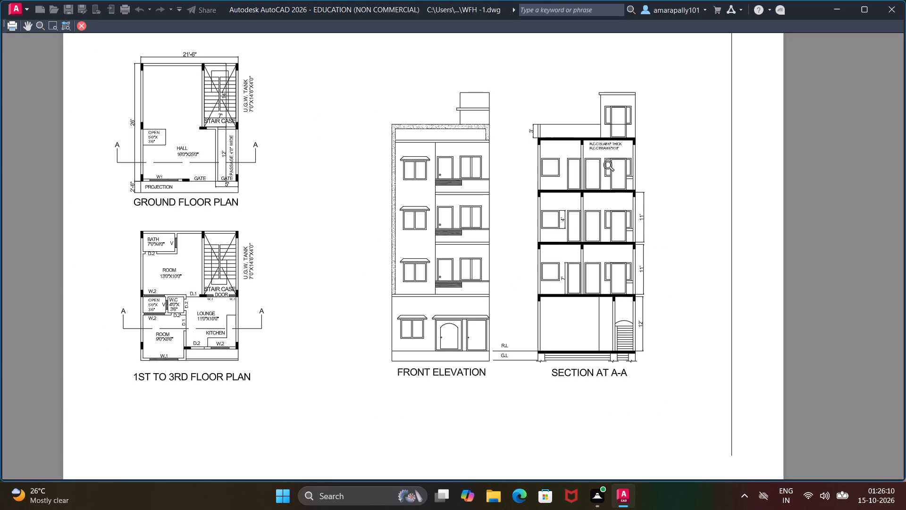
pyautogui.scroll(1, 612, 154)
pyautogui.scroll(-1, 611, 156)
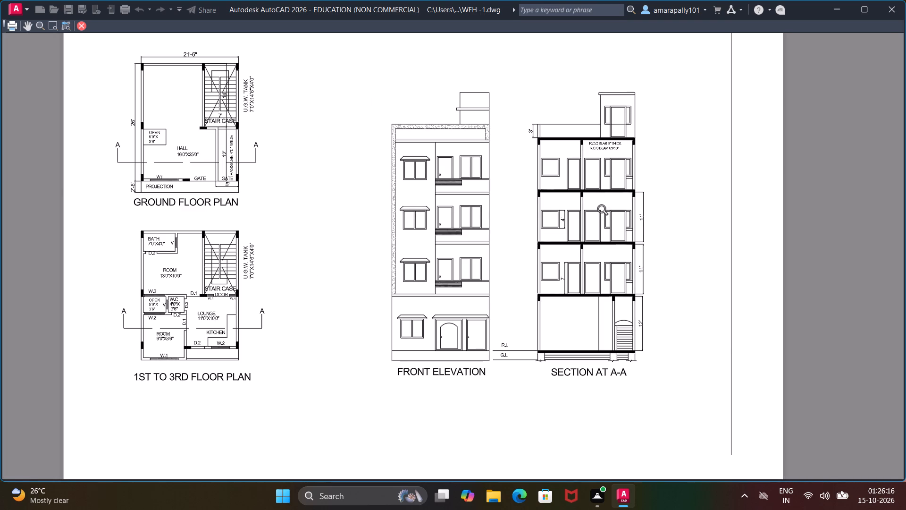
pyautogui.scroll(-2, 603, 212)
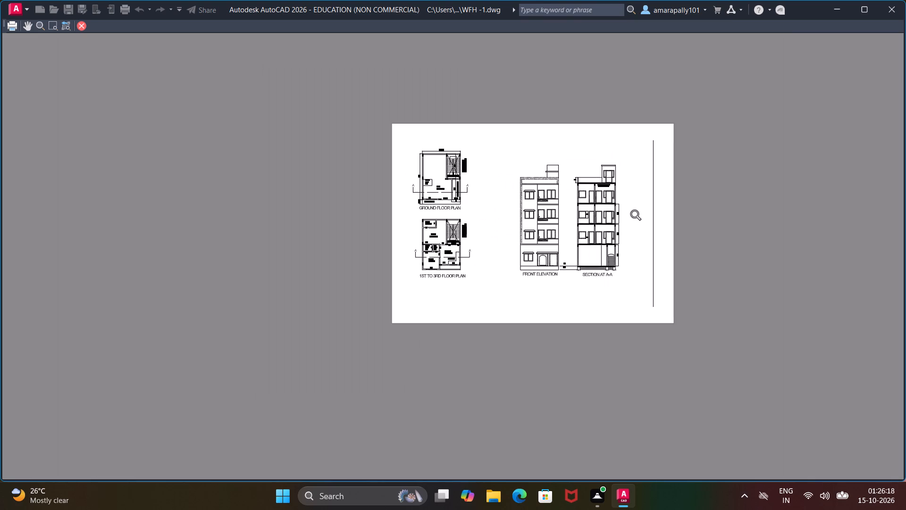
pyautogui.press('Escape')
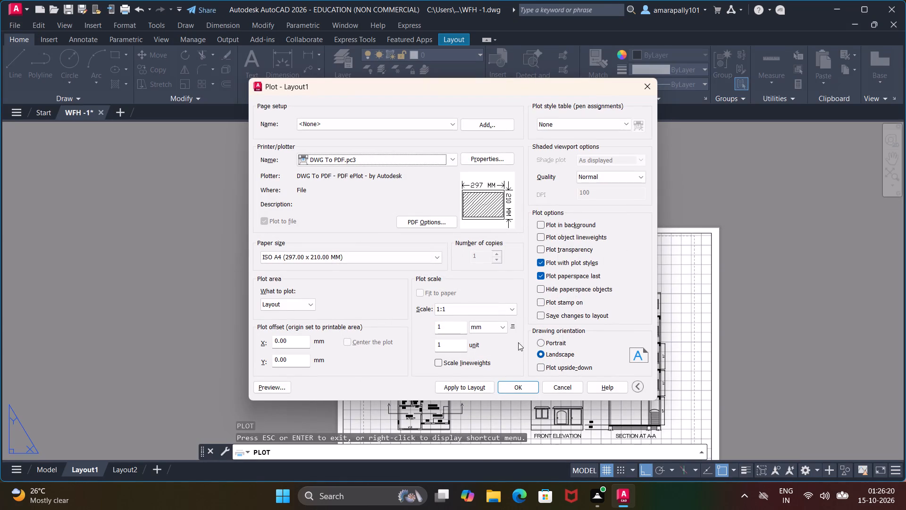
# Apply the plot settings to Layout1 and plot it to Documents as WFH -1-Layout1.pdf.
pyautogui.click(468, 389)
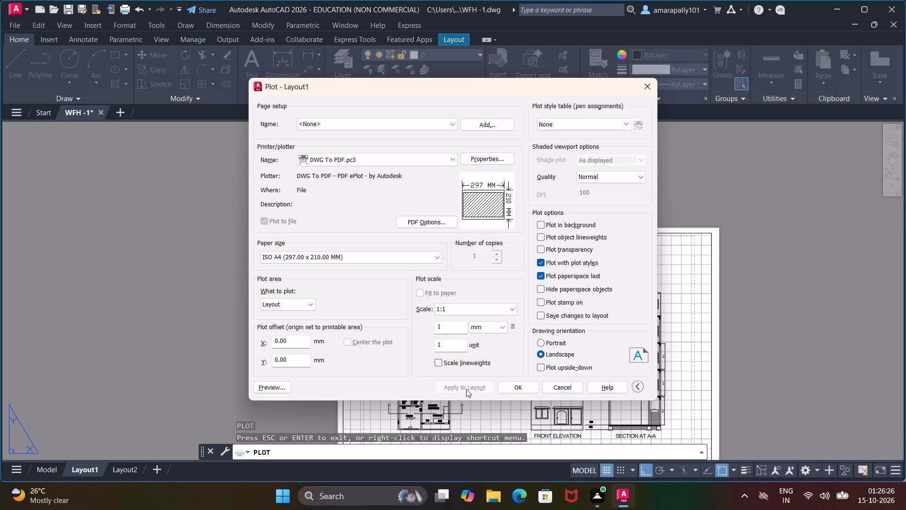
pyautogui.click(505, 384)
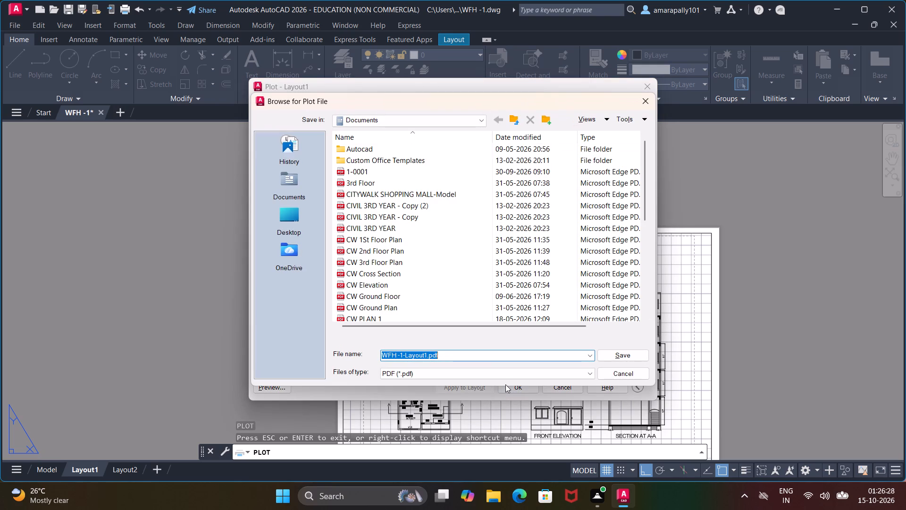
pyautogui.click(486, 359)
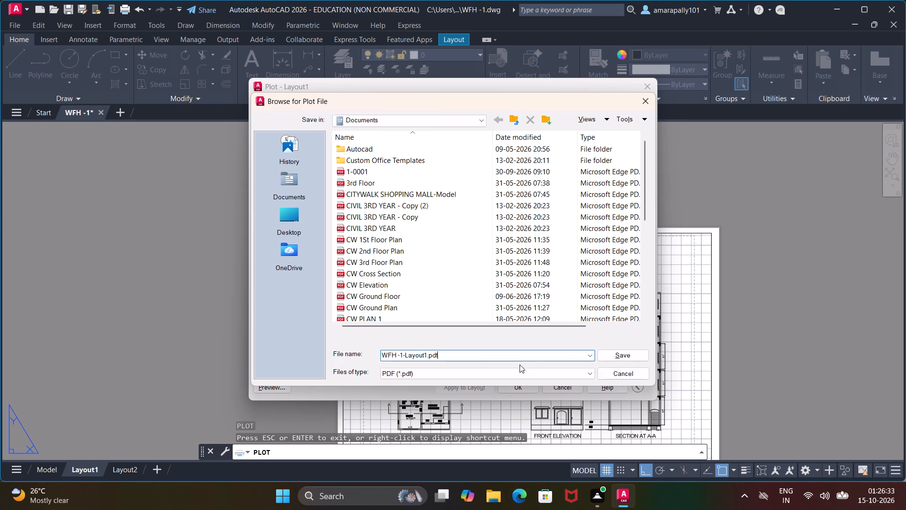
pyautogui.click(624, 361)
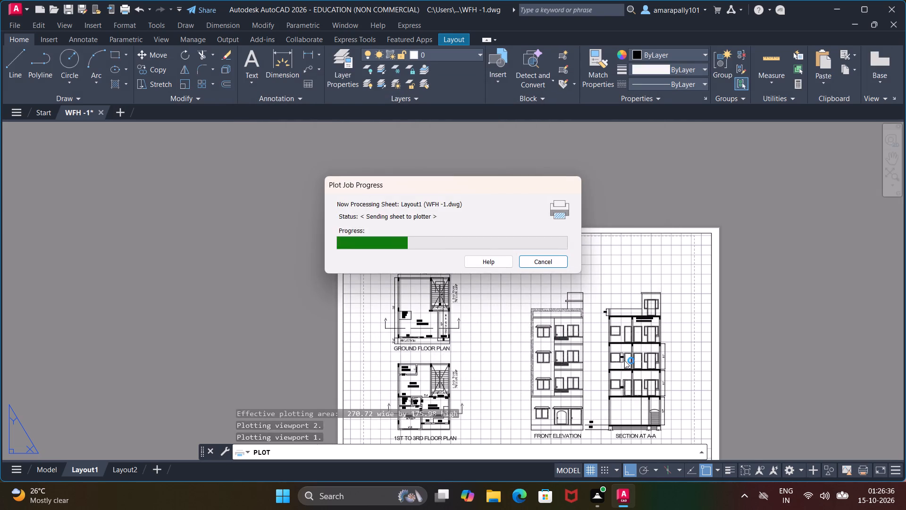
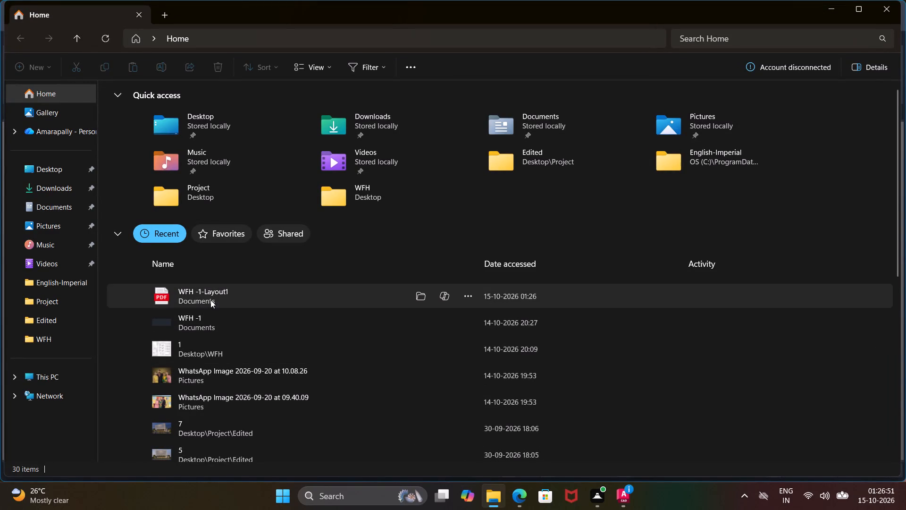
# Open the sharing options for the recent PDF WFH -1-Layout1 from Documents.
pyautogui.click(210, 300)
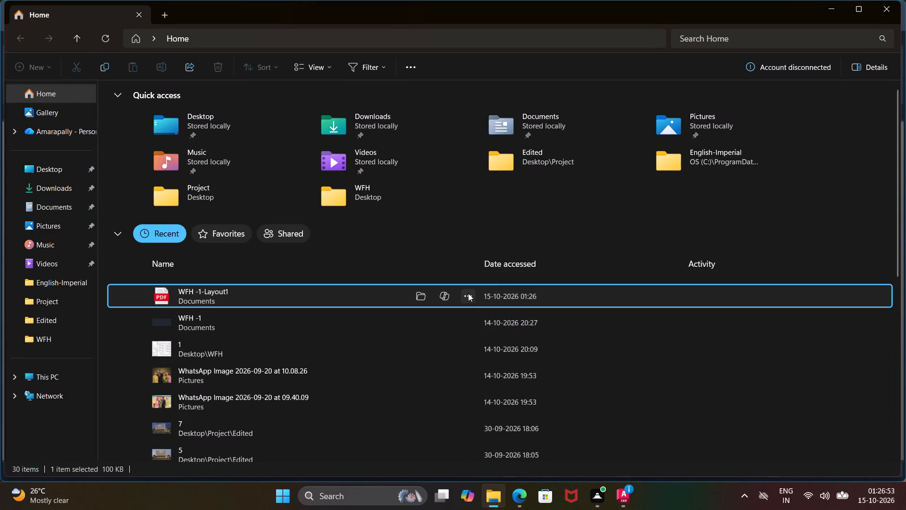
pyautogui.click(468, 293)
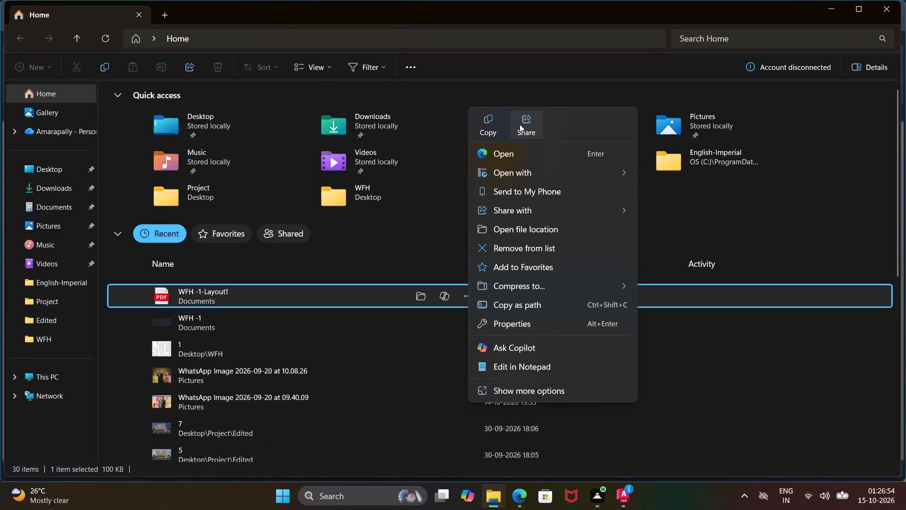
pyautogui.click(520, 124)
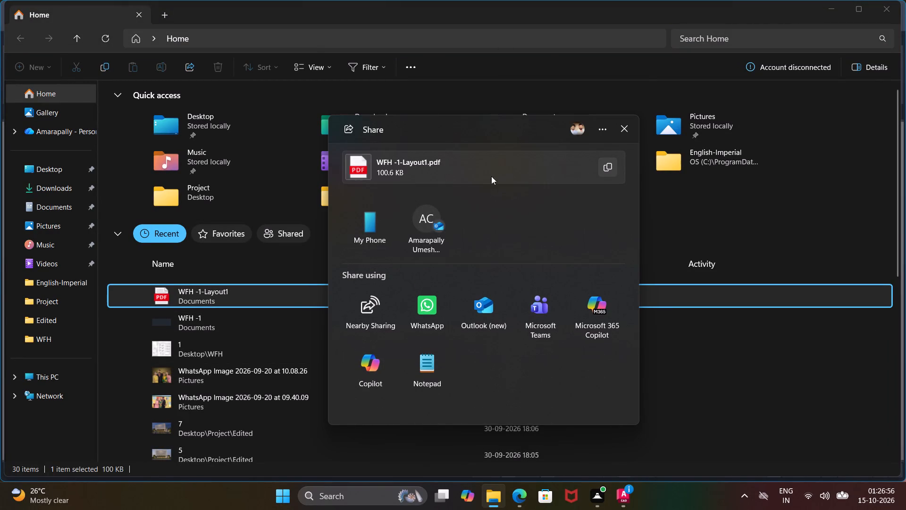